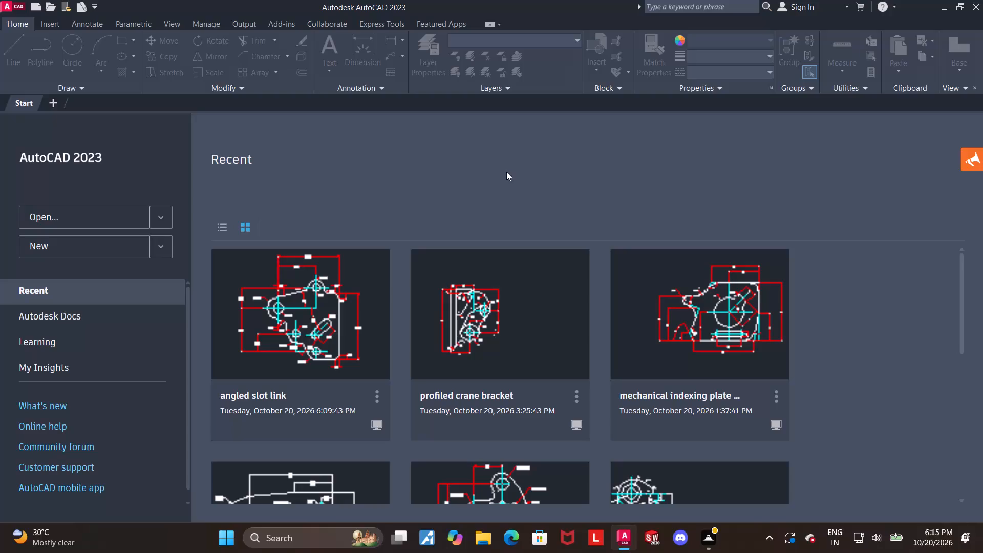
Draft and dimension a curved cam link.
Create a new blank drawing.
left_click(119, 243)
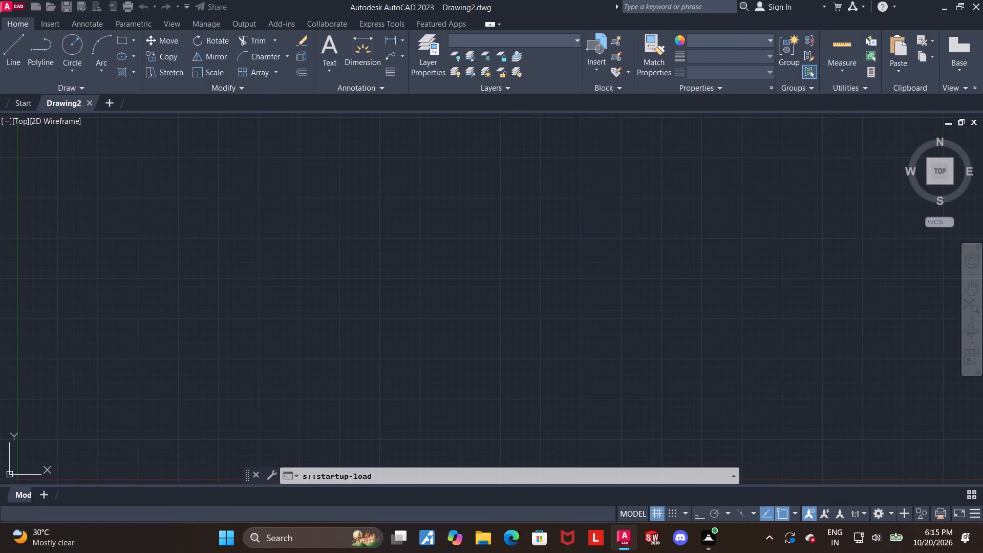
Turn on command logging for the drawing with LOGFILEON.
type("lof")
key("BackSpace")
key("g")
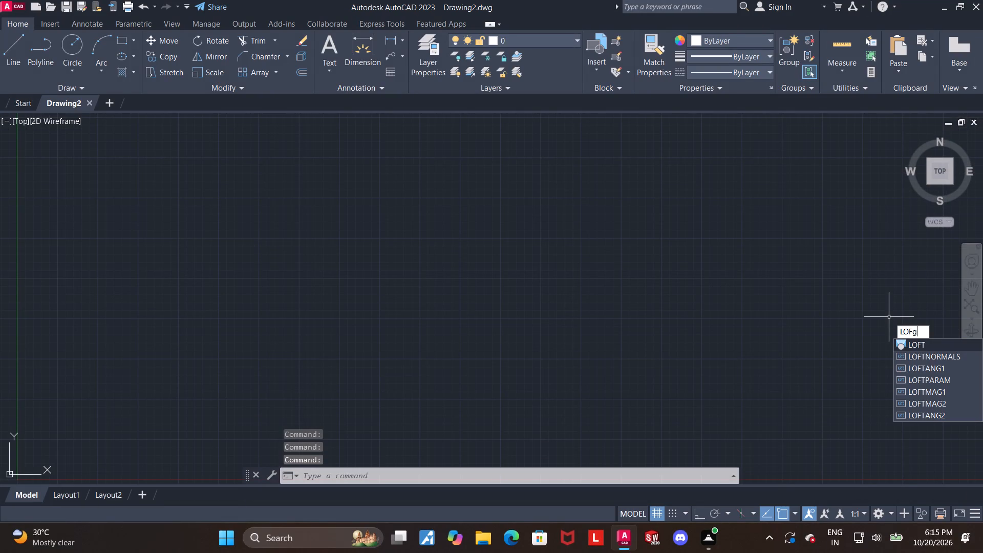
key("BackSpace")
key("BackSpace")
type("gfile")
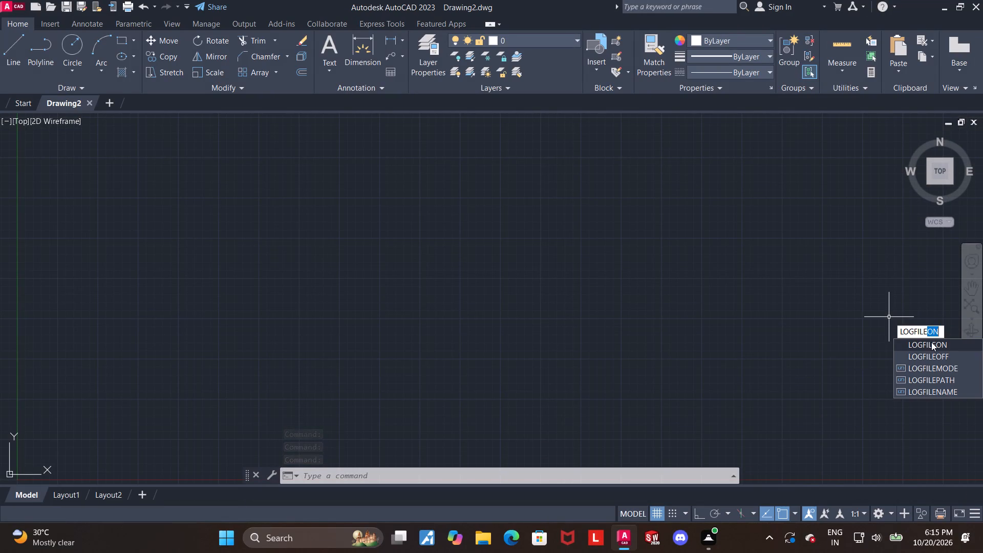
left_click(931, 342)
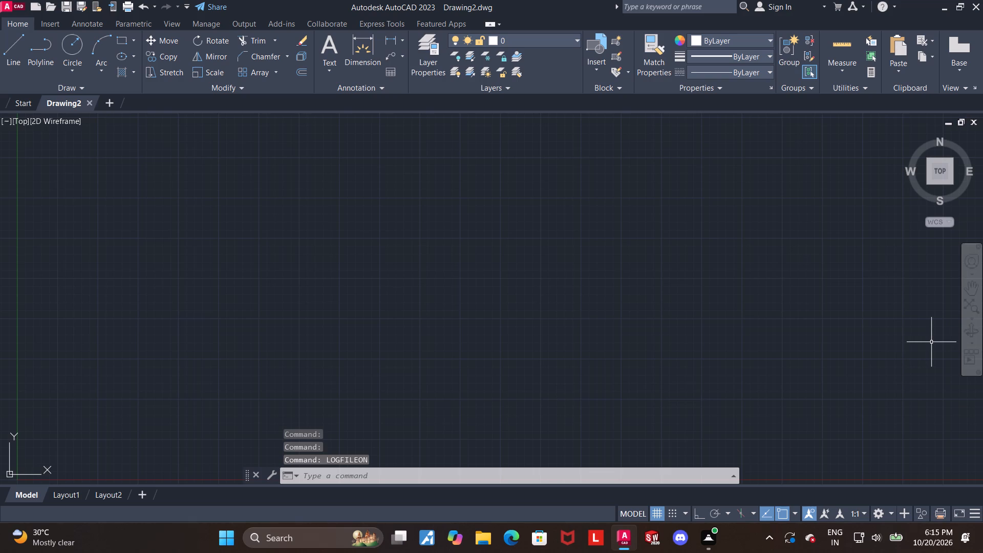
key("Return")
key("Return")
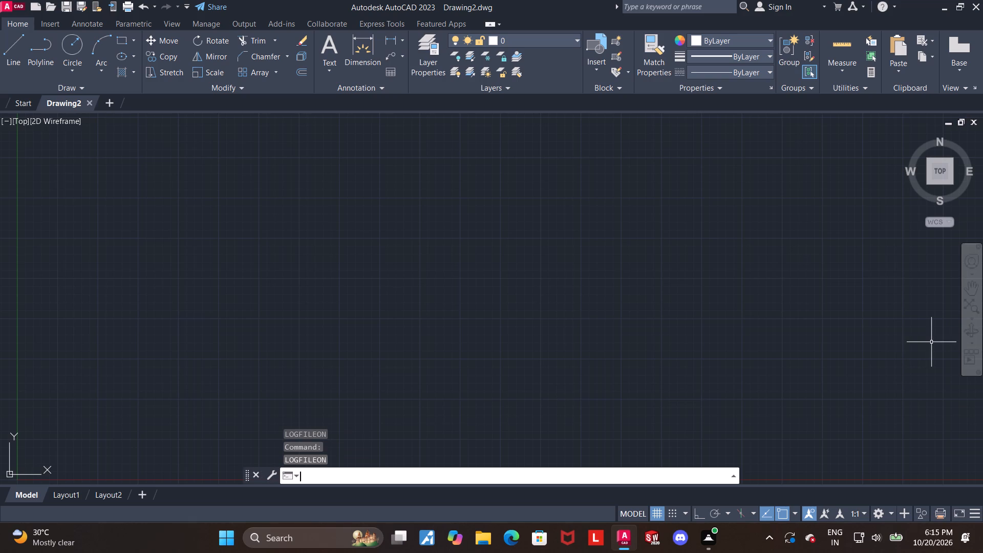
Set the model space limits from 0,0 to 100,100.
type("limits")
key("Return")
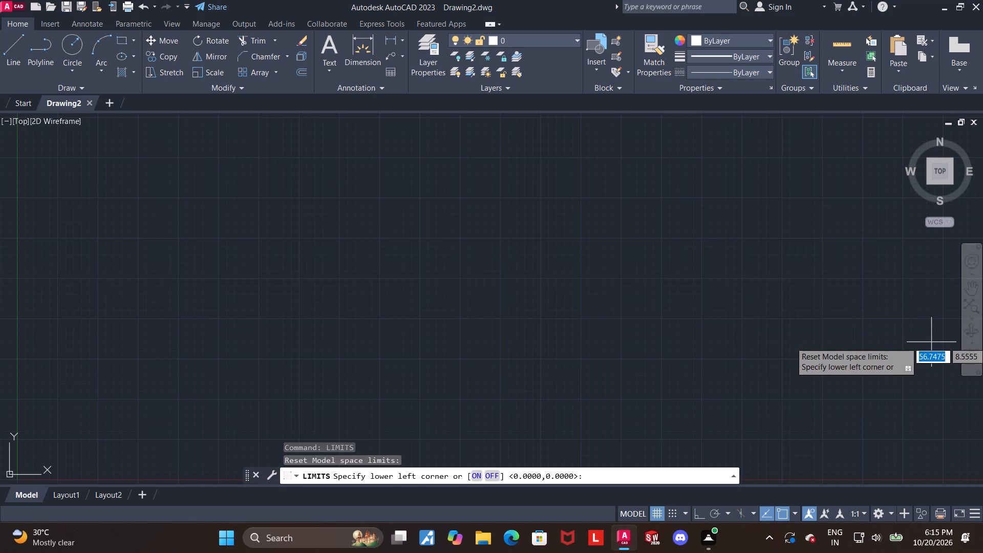
type("0,0")
key("Return")
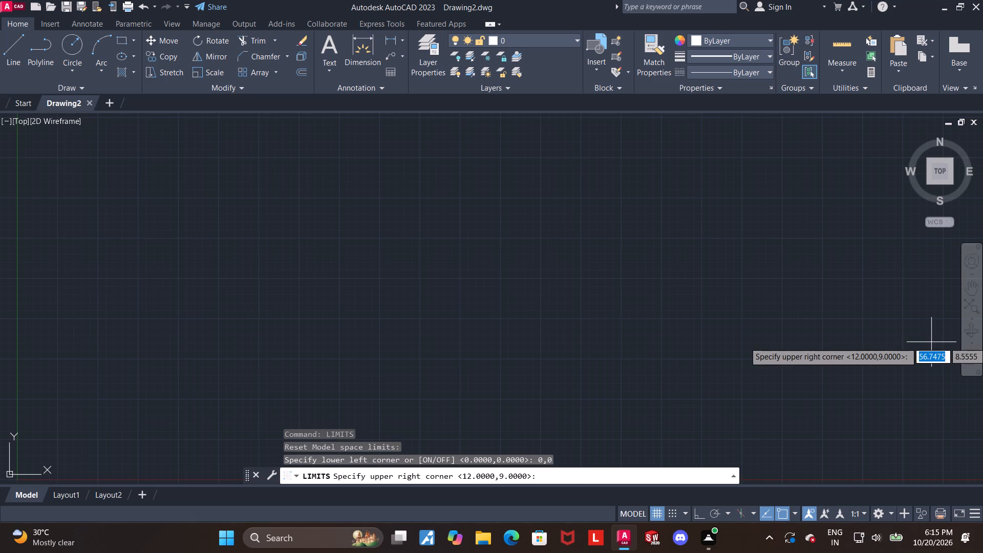
type("100,100")
key("Return")
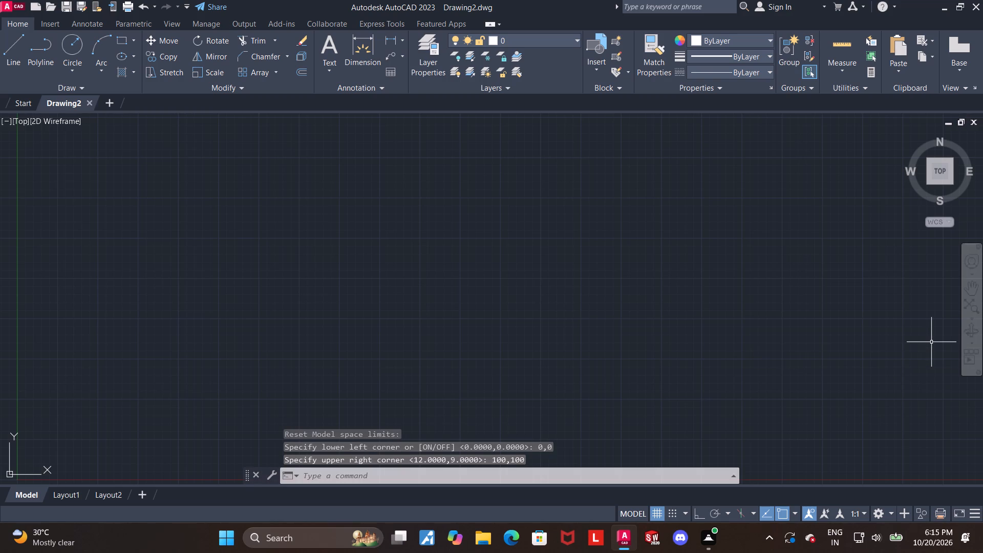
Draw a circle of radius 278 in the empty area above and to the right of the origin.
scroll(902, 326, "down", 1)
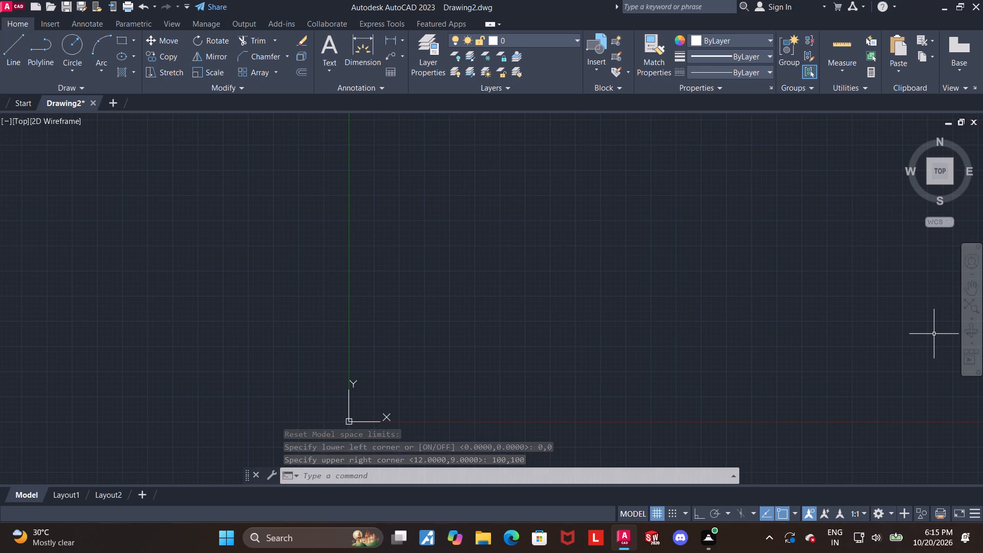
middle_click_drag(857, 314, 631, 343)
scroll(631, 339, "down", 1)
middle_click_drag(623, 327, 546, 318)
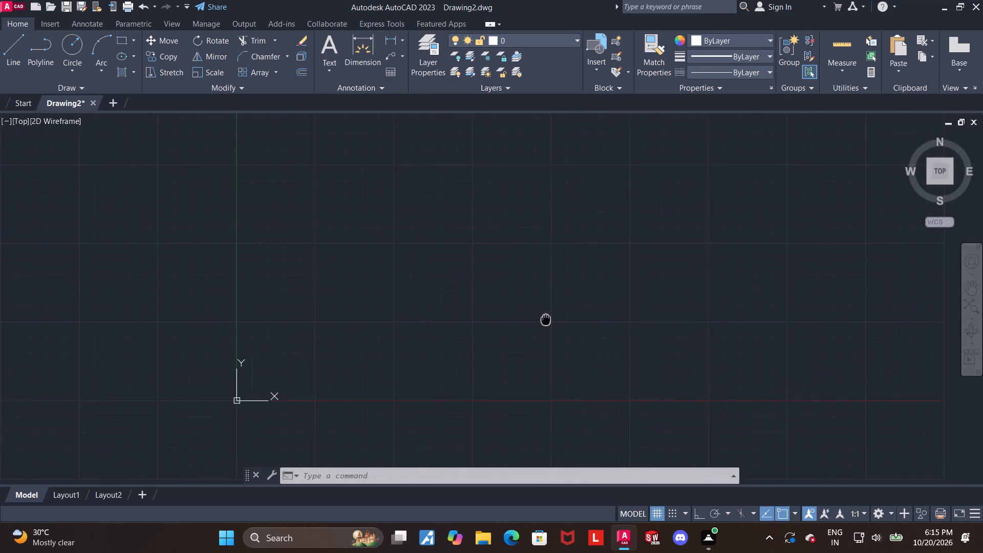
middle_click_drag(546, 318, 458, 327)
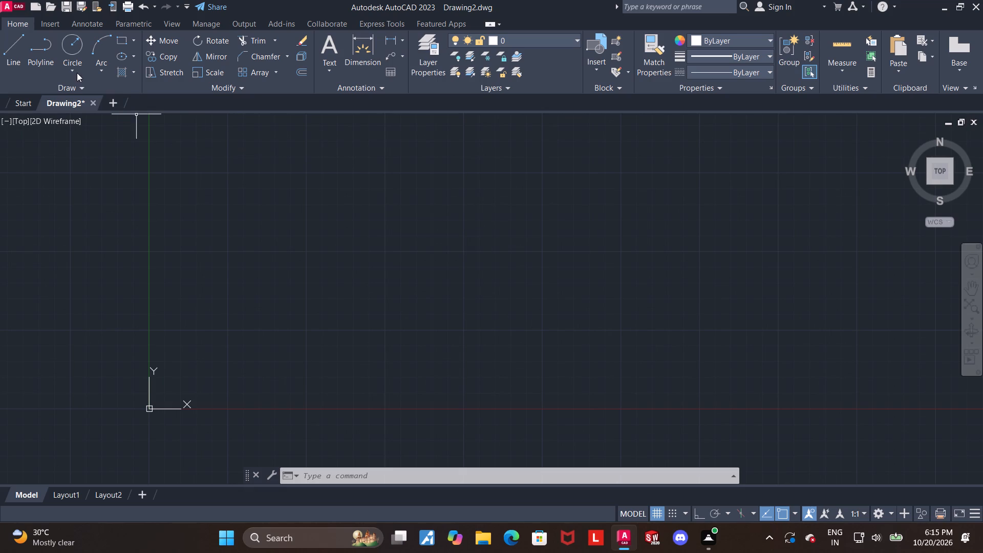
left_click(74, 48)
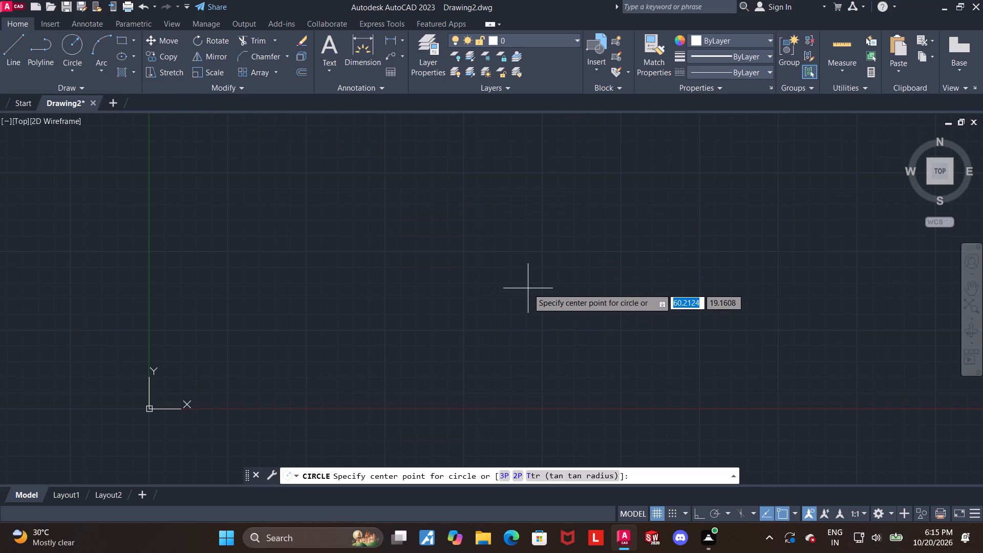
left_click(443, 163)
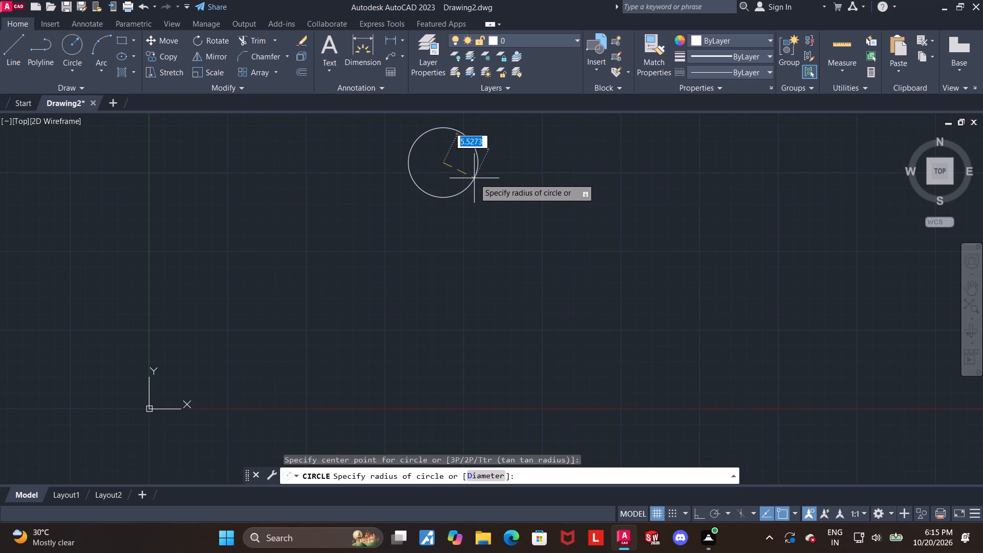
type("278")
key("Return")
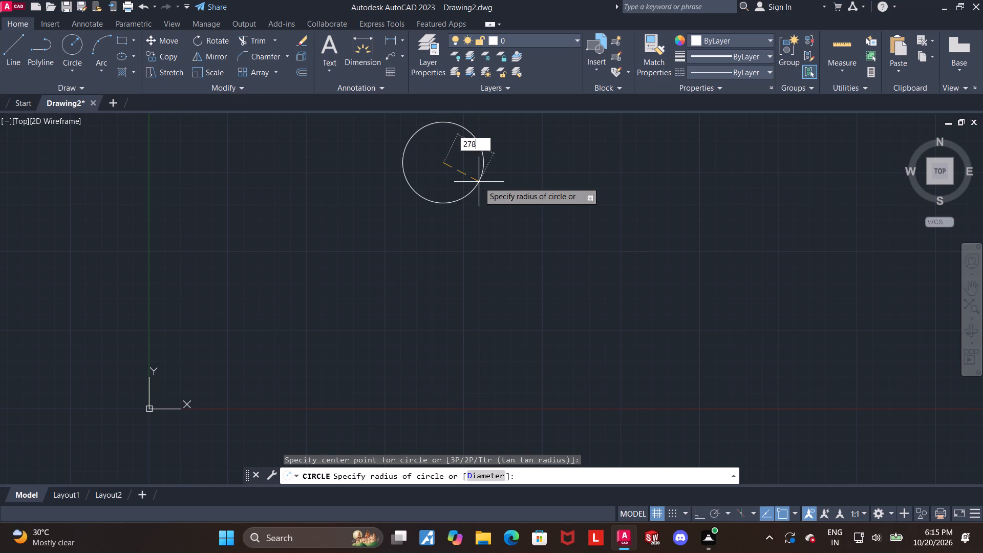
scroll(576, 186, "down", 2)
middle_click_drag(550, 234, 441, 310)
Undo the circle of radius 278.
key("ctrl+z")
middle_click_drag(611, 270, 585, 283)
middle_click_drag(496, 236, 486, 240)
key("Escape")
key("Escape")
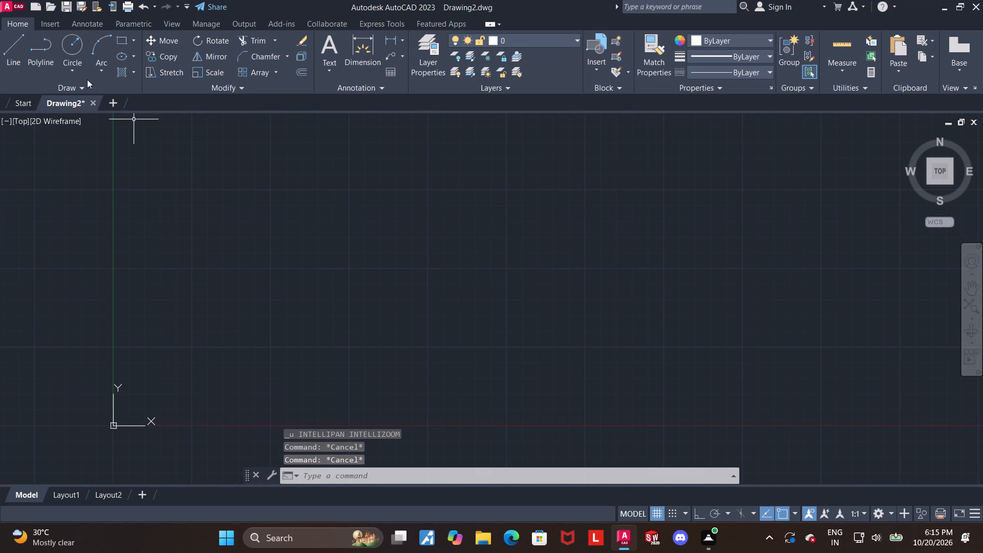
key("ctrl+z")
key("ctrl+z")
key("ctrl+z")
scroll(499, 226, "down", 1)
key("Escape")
Draw a circle of radius 27 above and to the right of the origin.
middle_click_drag(495, 229, 494, 229)
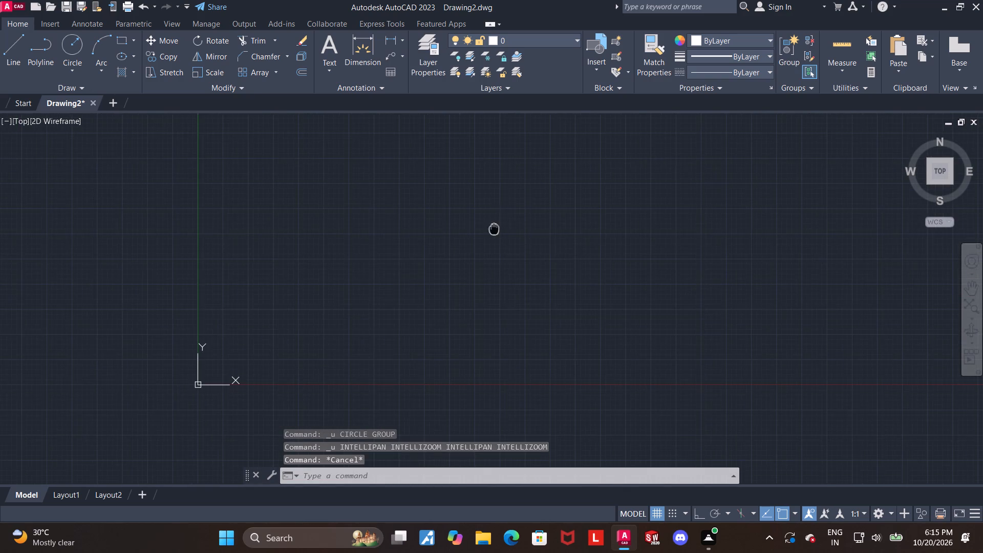
middle_click_drag(494, 229, 325, 306)
left_click(74, 48)
left_click(318, 186)
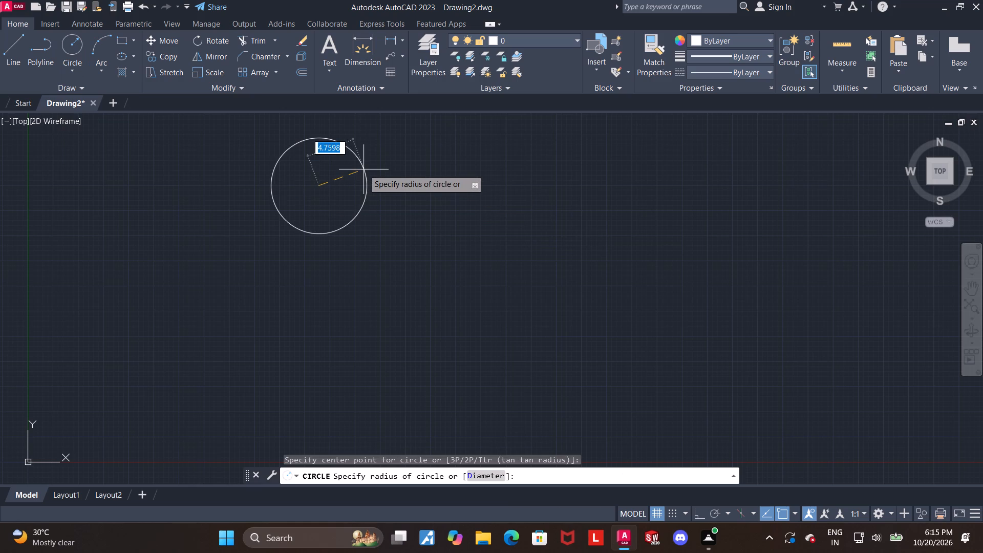
type("27")
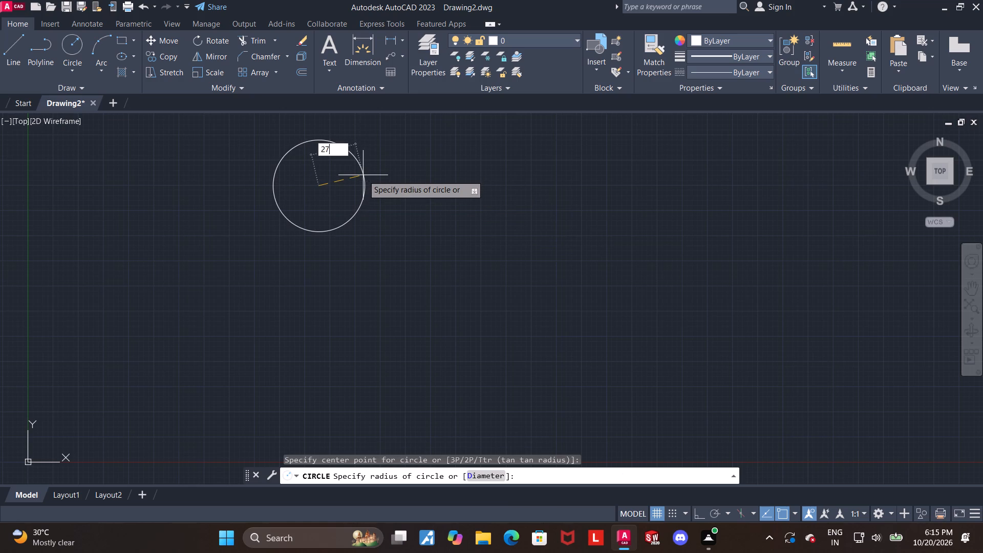
key("Return")
scroll(362, 179, "down", 2)
middle_click_drag(434, 192, 345, 295)
scroll(335, 300, "down", 2)
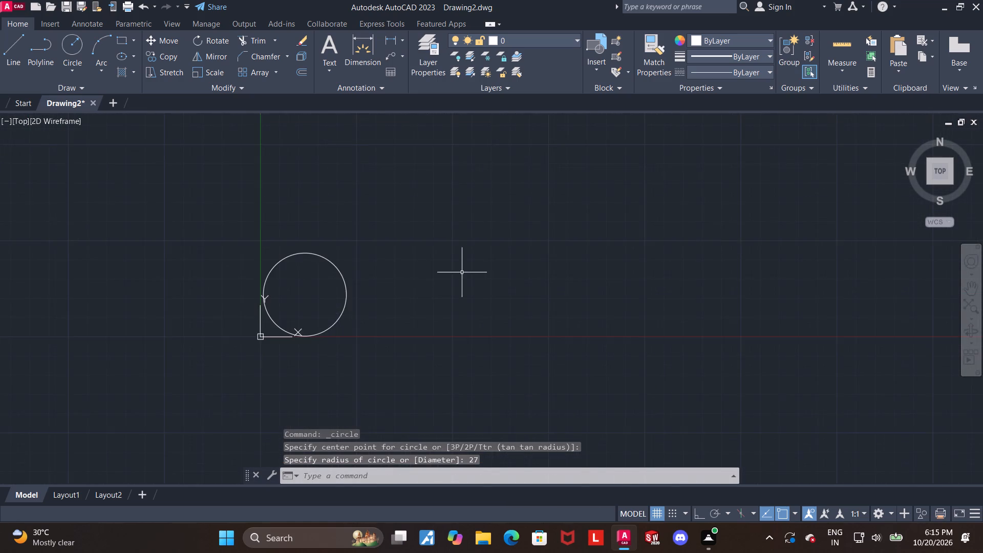
Move the radius 27 circle by its centre grip away from the origin, to about (549, 530).
middle_click_drag(465, 272, 378, 289)
left_click(373, 240)
left_click(205, 342)
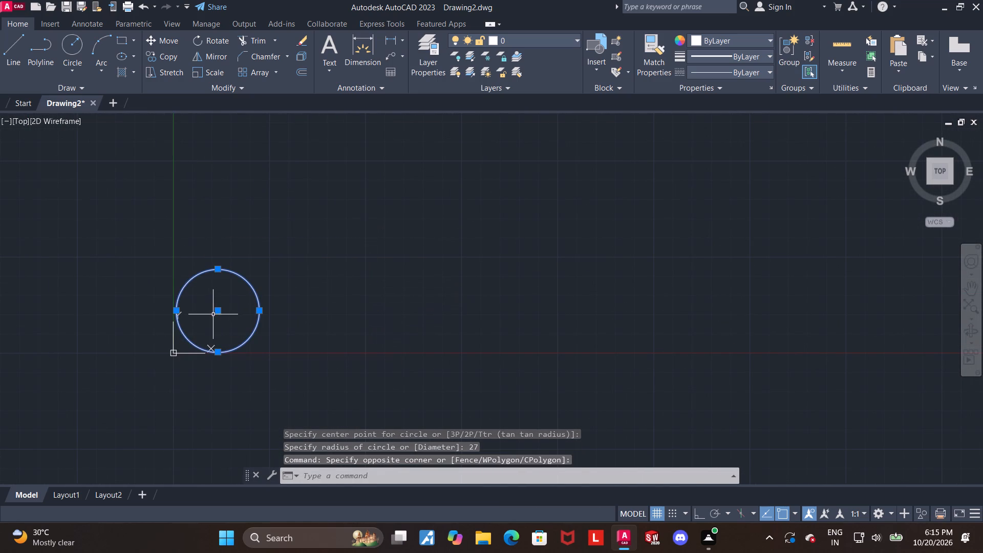
left_click_drag(216, 311, 221, 306)
middle_click_drag(424, 163, 260, 314)
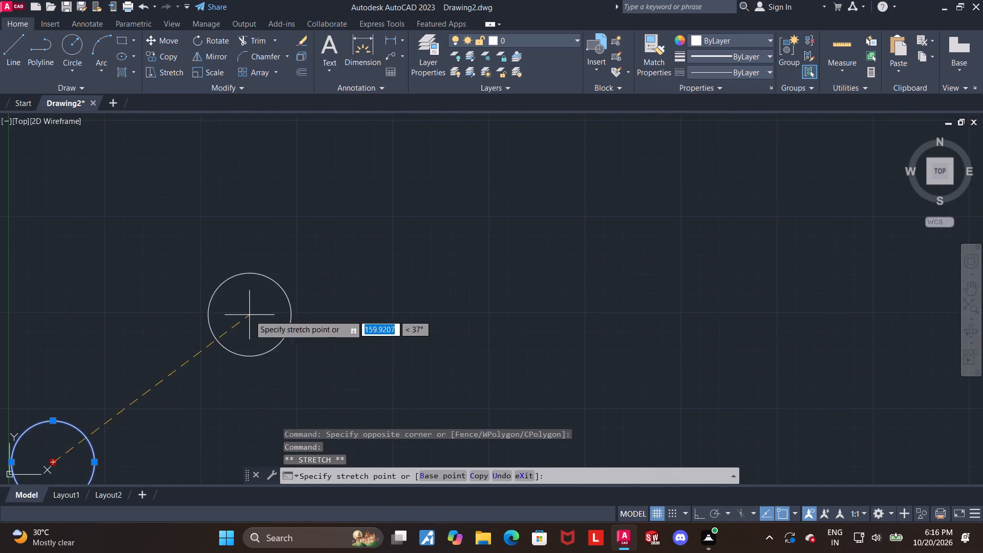
scroll(258, 271, "down", 2)
middle_click_drag(387, 209, 335, 266)
scroll(353, 194, "down", 2)
middle_click_drag(362, 193, 350, 206)
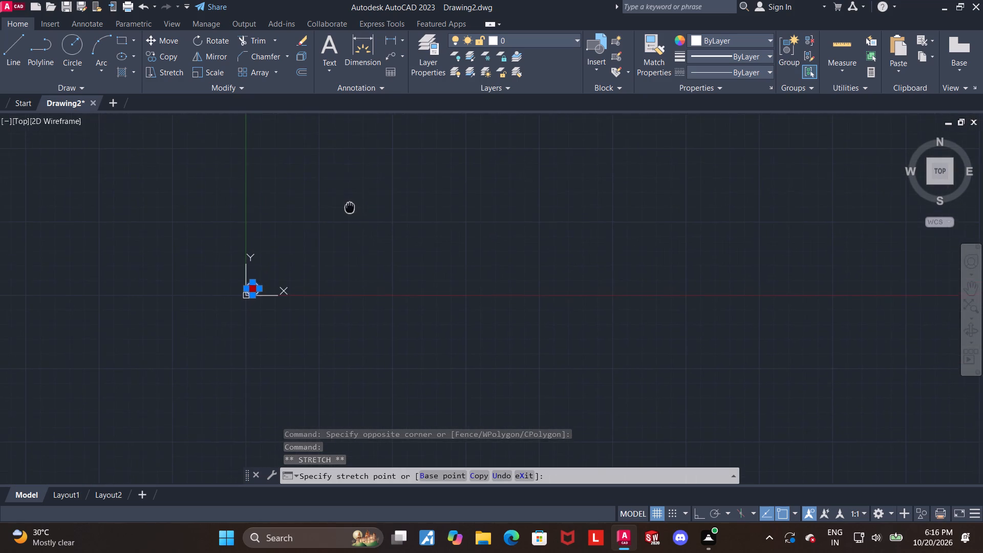
middle_click_drag(350, 206, 350, 205)
scroll(324, 224, "up", 1)
left_click(403, 138)
middle_click_drag(446, 152, 441, 170)
scroll(438, 169, "up", 1)
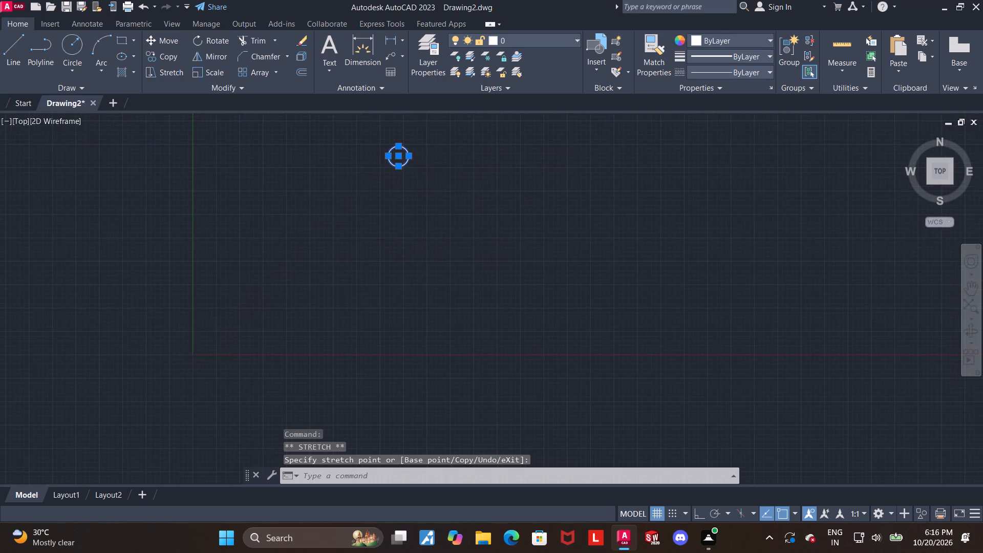
key("Escape")
key("Escape")
Draw a concentric circle of diameter 40 inside the radius 27 circle.
scroll(452, 157, "up", 2)
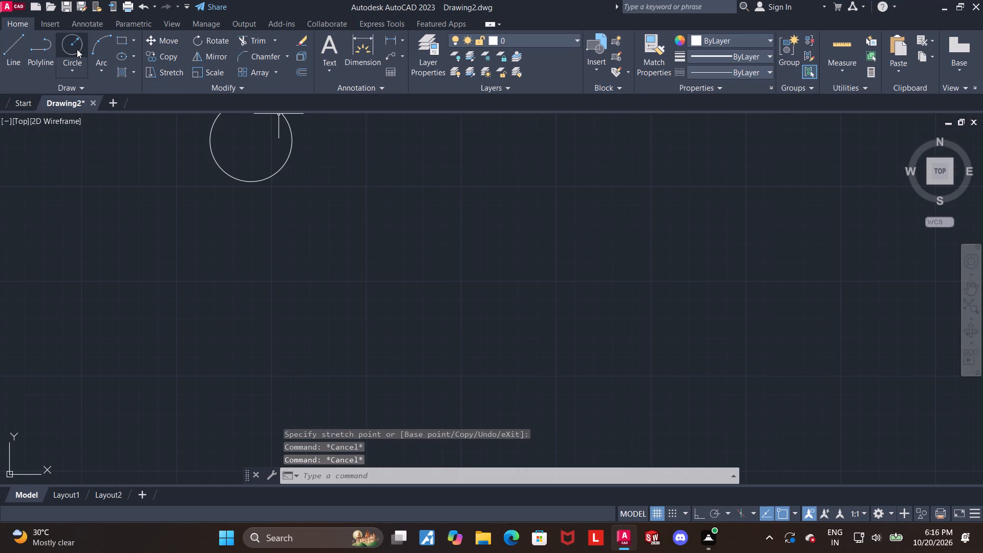
left_click(76, 48)
middle_click_drag(465, 222, 475, 259)
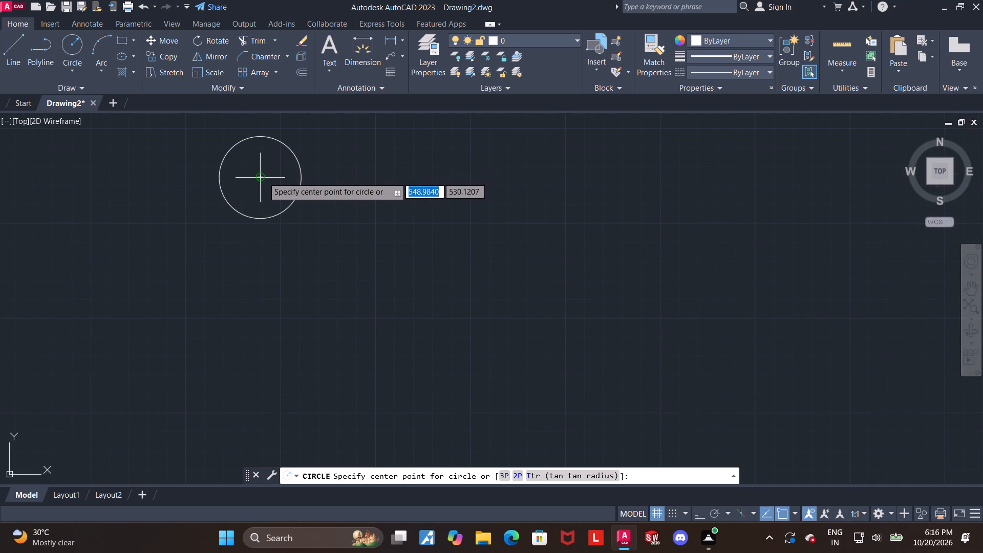
left_click(263, 178)
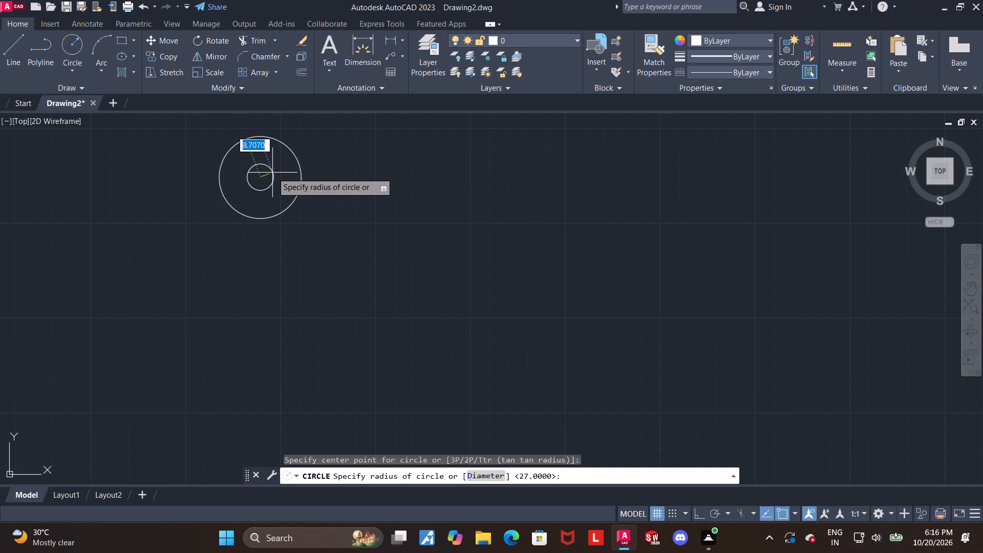
key("d")
key("Return")
type("40")
key("Return")
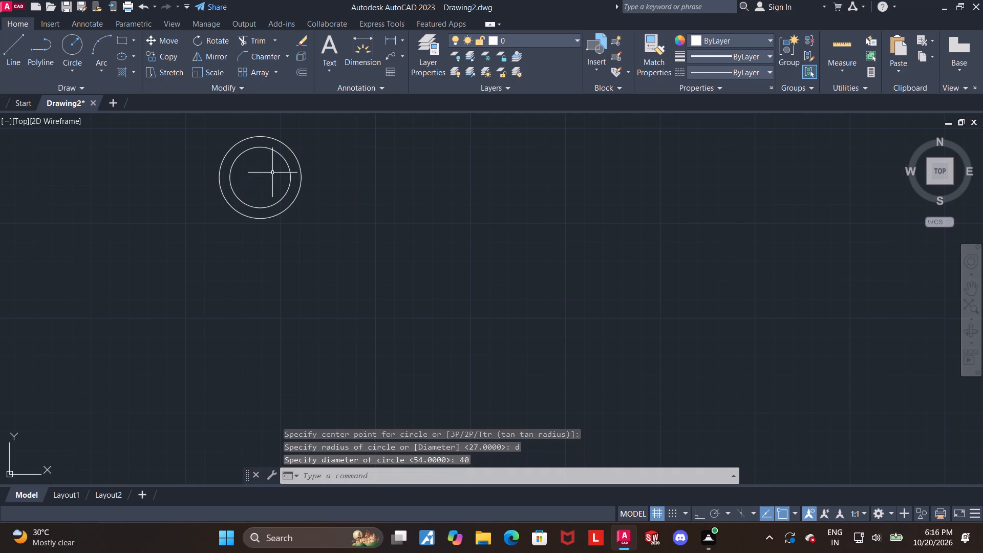
key("Escape")
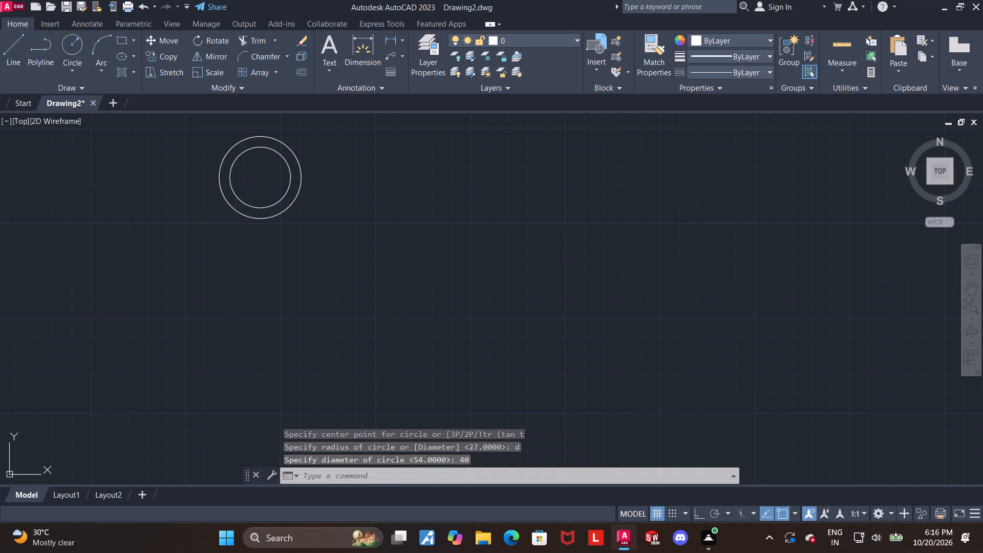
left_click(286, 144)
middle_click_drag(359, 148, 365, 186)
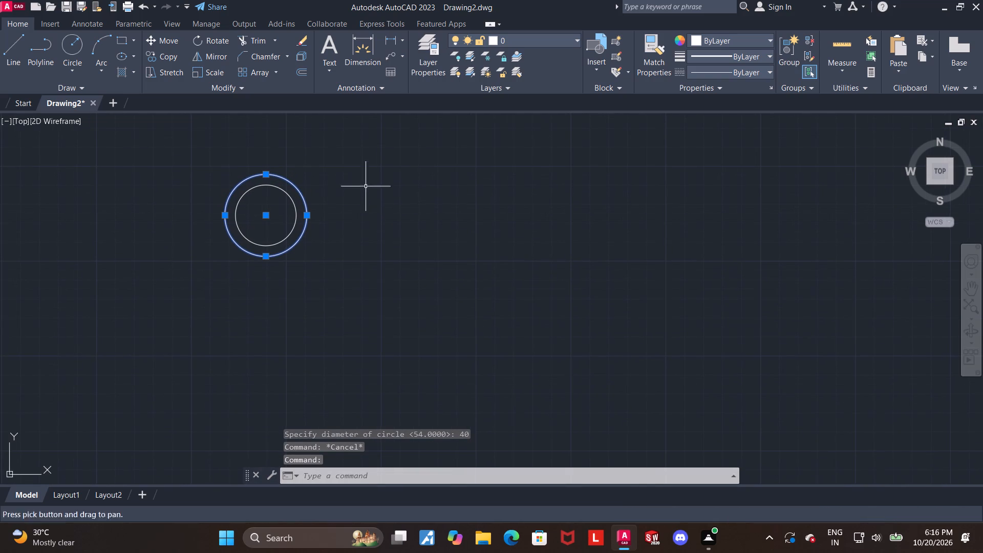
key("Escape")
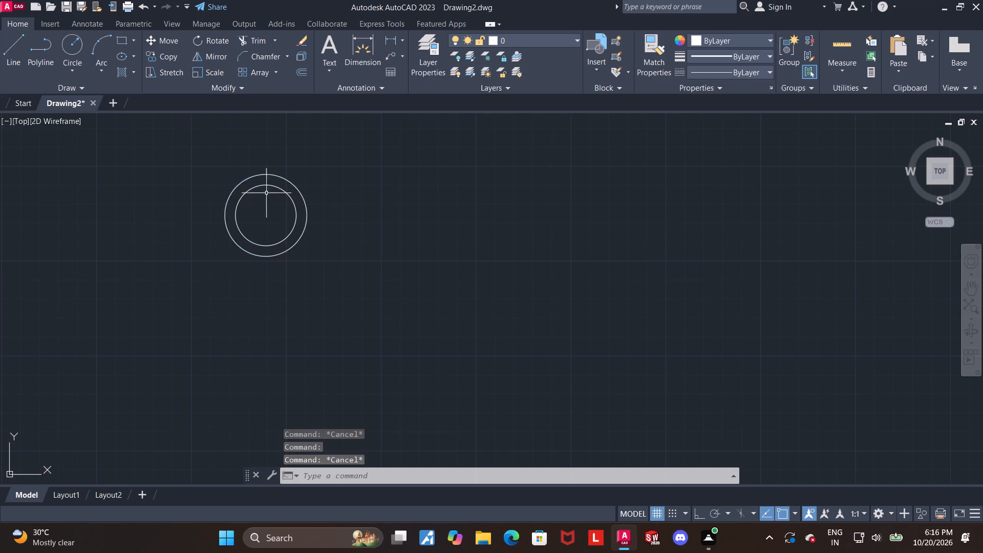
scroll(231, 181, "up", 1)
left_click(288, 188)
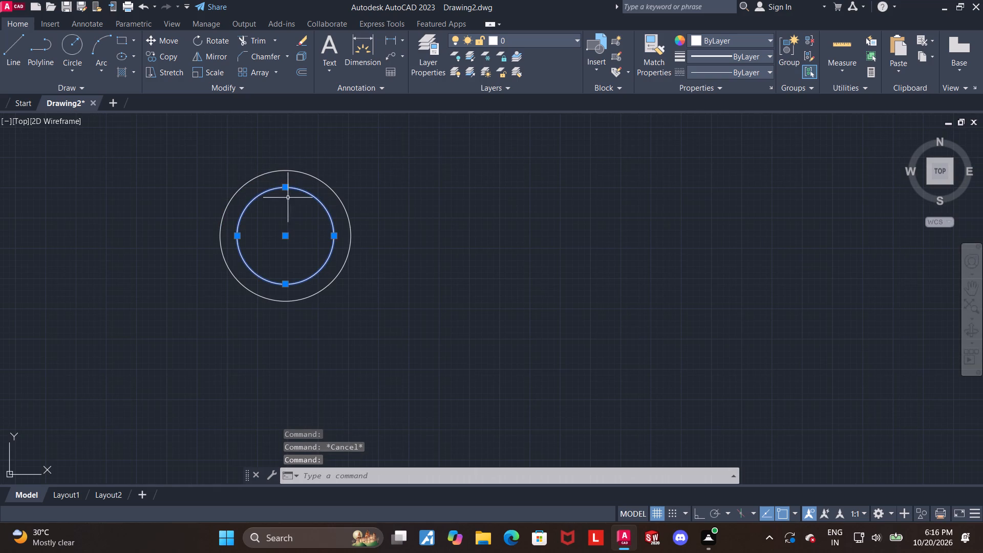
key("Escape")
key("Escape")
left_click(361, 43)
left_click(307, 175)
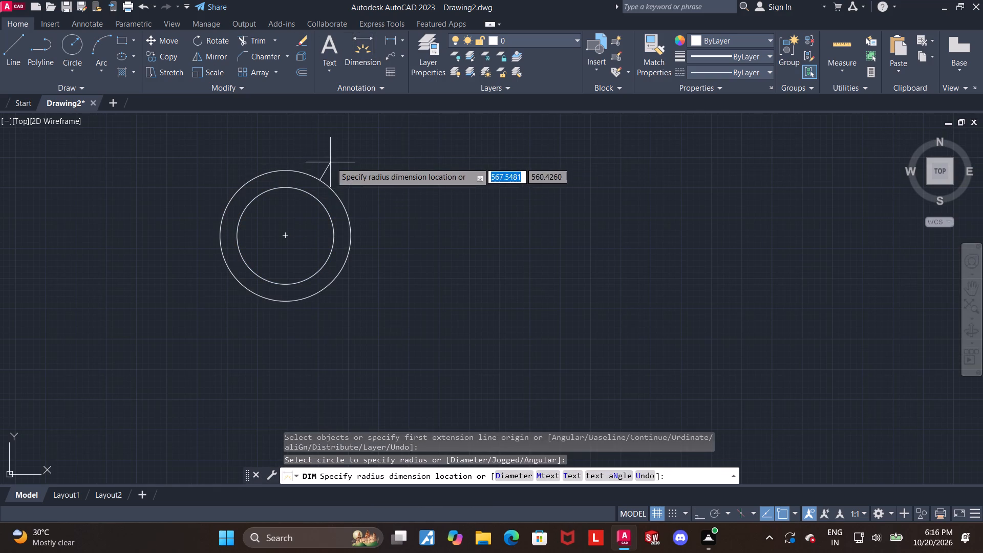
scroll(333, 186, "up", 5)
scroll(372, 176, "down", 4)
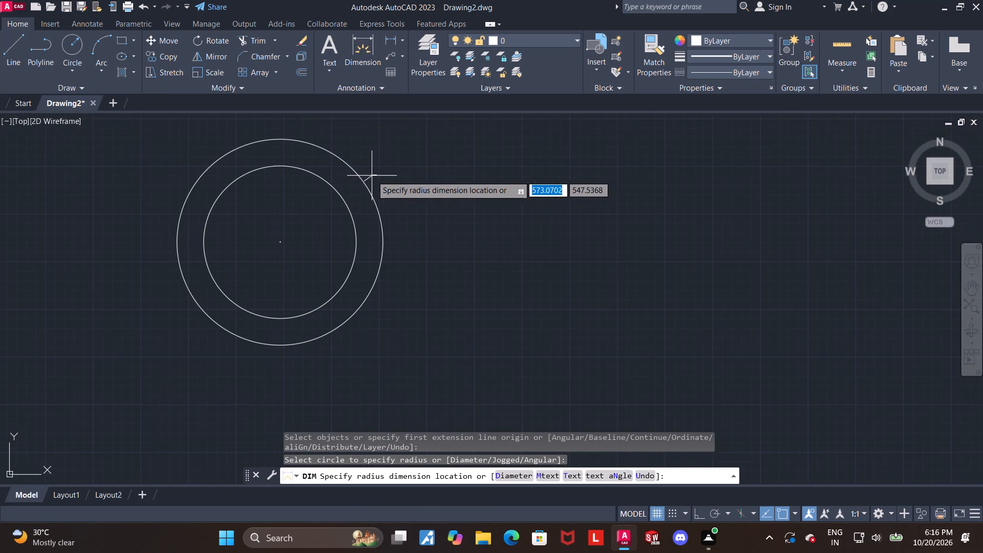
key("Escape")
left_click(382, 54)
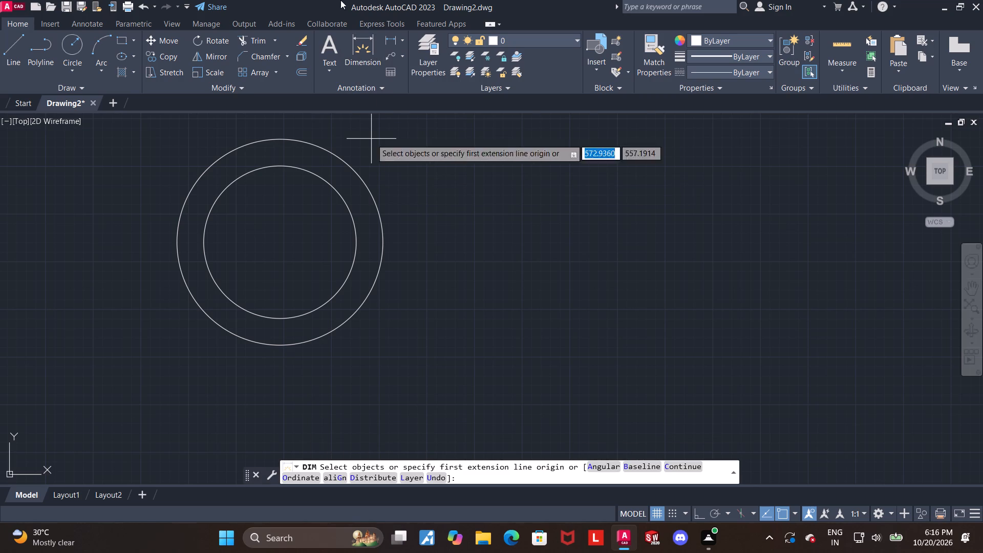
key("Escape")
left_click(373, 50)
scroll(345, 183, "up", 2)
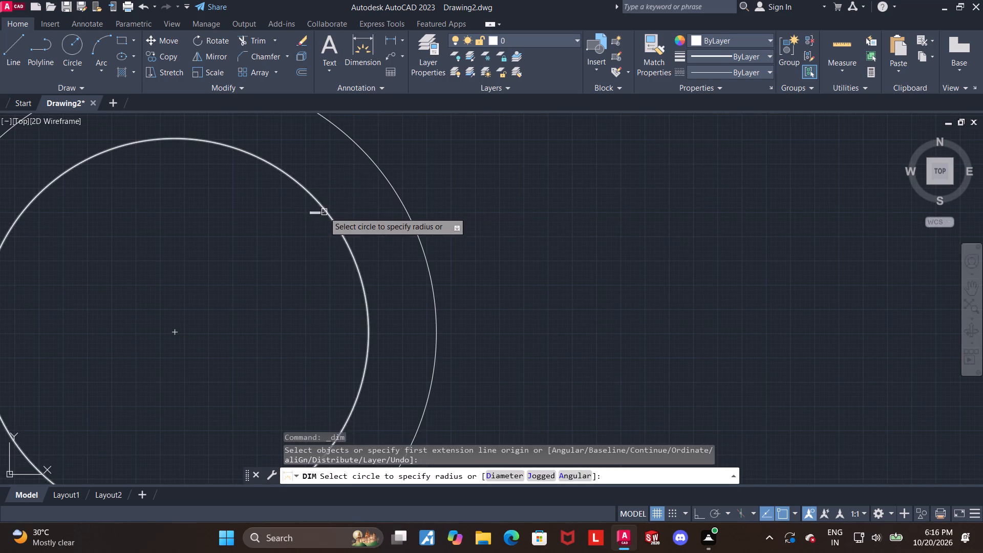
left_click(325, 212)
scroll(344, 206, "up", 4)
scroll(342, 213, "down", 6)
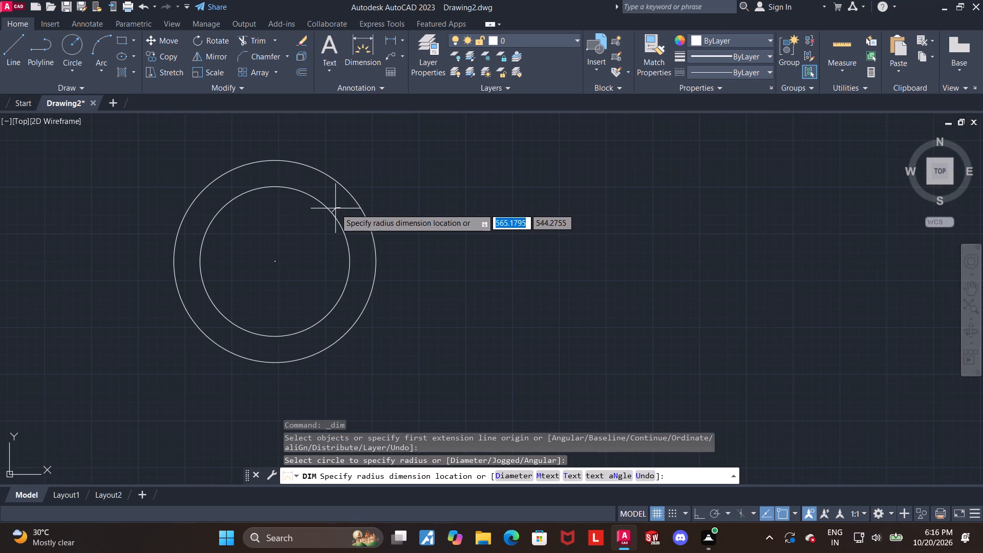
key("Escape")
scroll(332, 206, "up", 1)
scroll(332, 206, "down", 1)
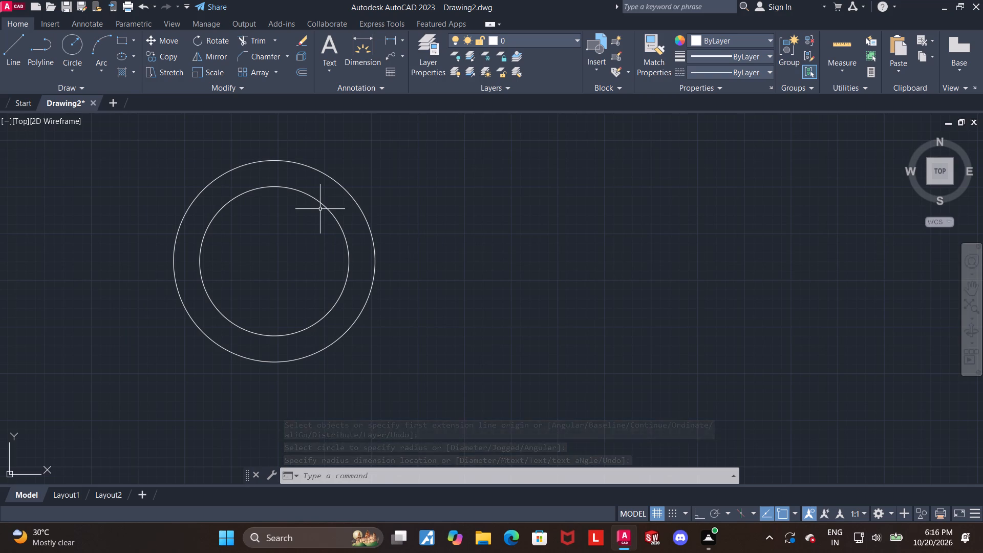
Delete the inner diameter 40 circle.
left_click(320, 203)
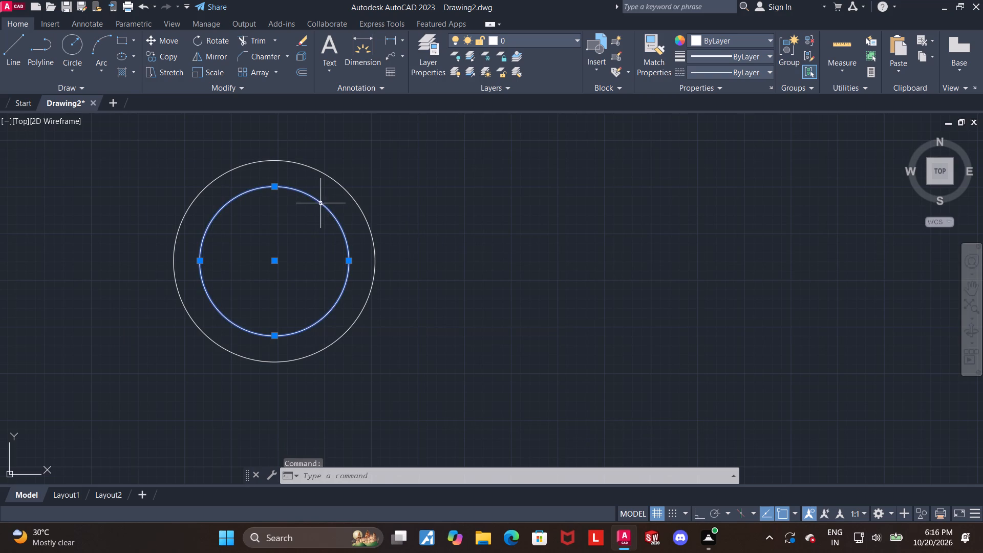
key("Delete")
middle_click_drag(343, 212, 329, 207)
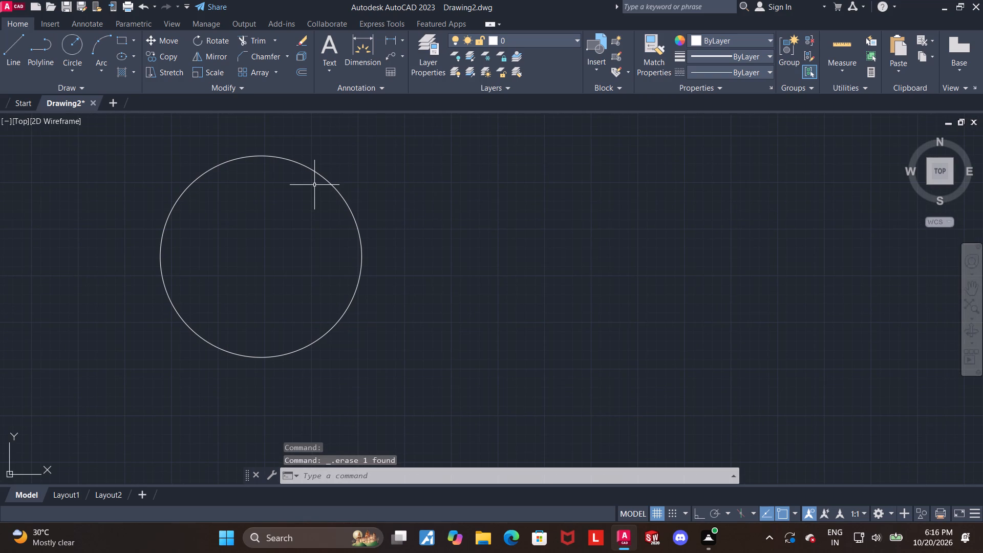
Modify the Standard dimension style to a text height of 4 and an arrow size of 3.
key("d")
key("Return")
left_click(626, 240)
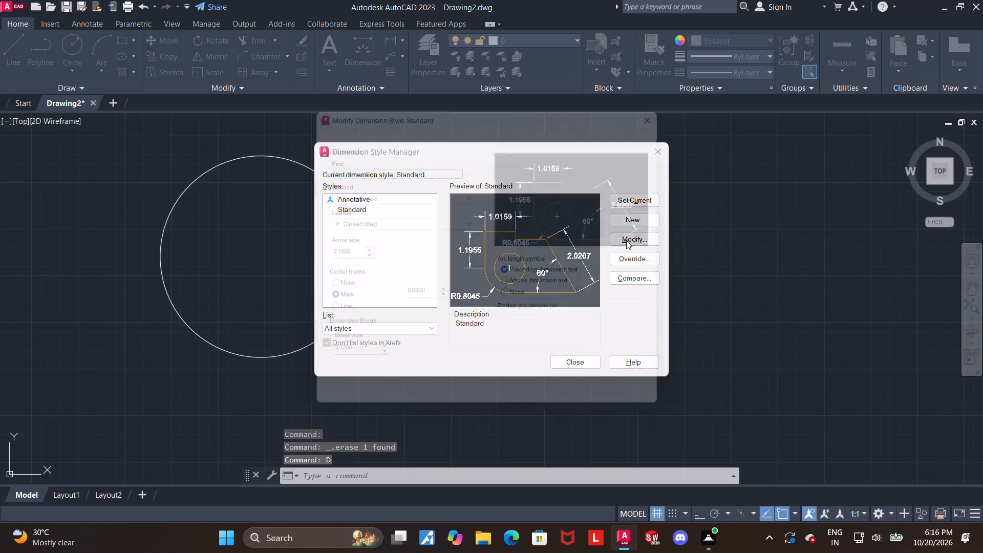
left_click(417, 126)
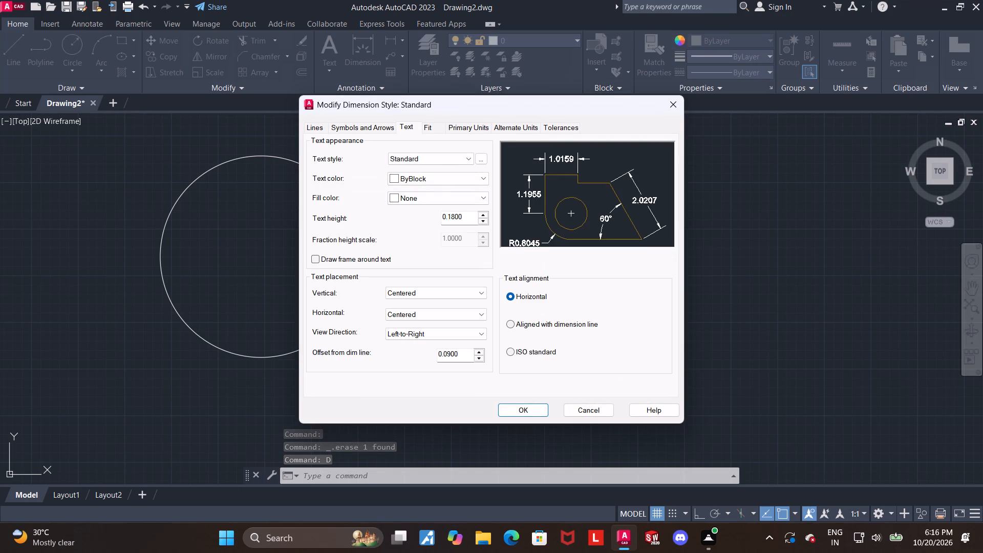
left_click_drag(471, 223, 395, 227)
key("4")
key("Return")
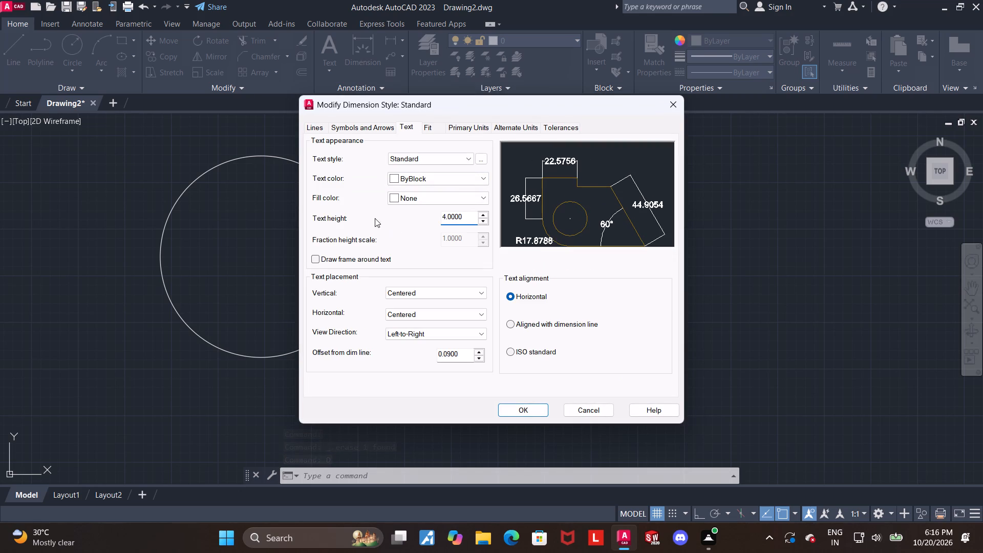
left_click(372, 123)
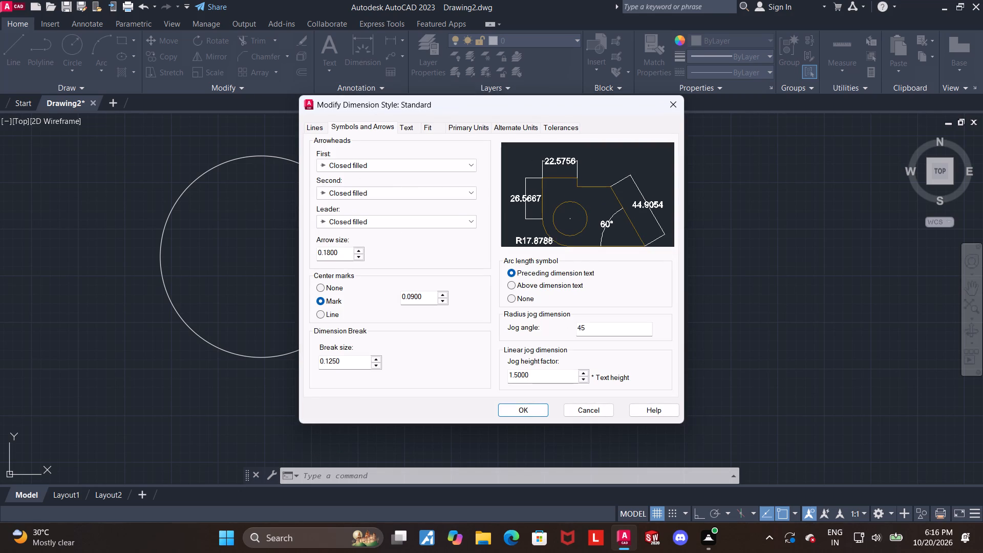
left_click_drag(341, 256, 251, 250)
key("3")
key("Return")
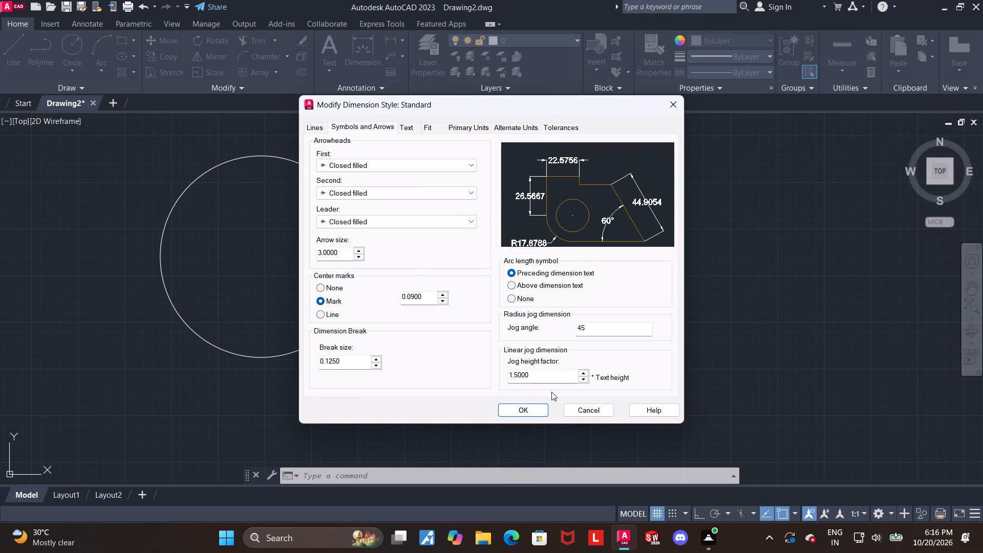
left_click(526, 411)
left_click(573, 364)
key("Escape")
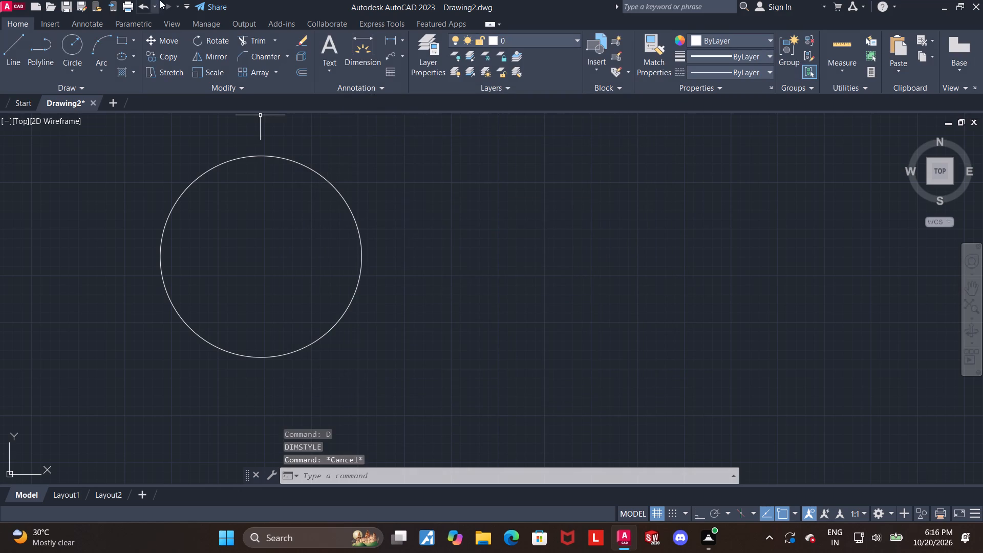
Add a radius dimension to the remaining circle, placing its text outside at the circle's upper left.
left_click(359, 44)
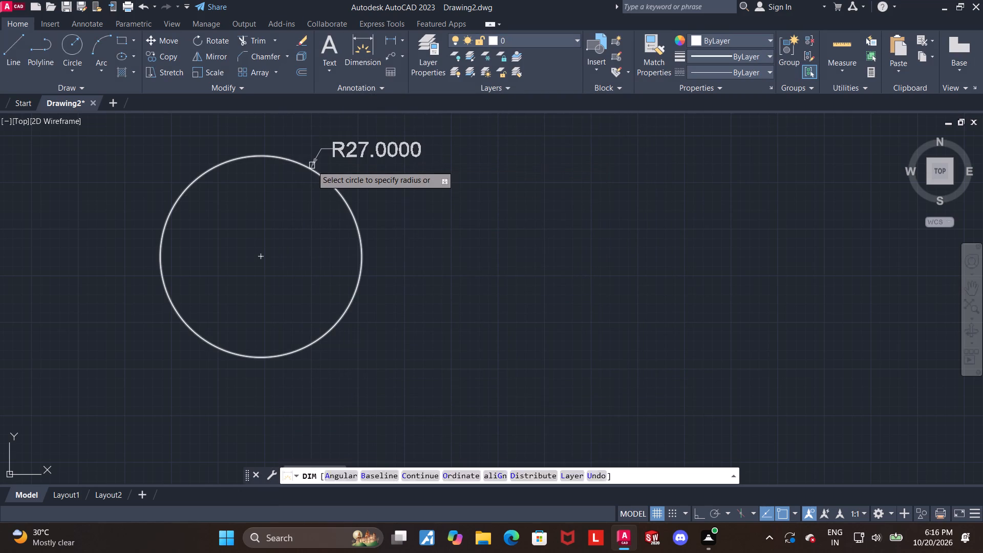
left_click(312, 165)
scroll(325, 164, "down", 1)
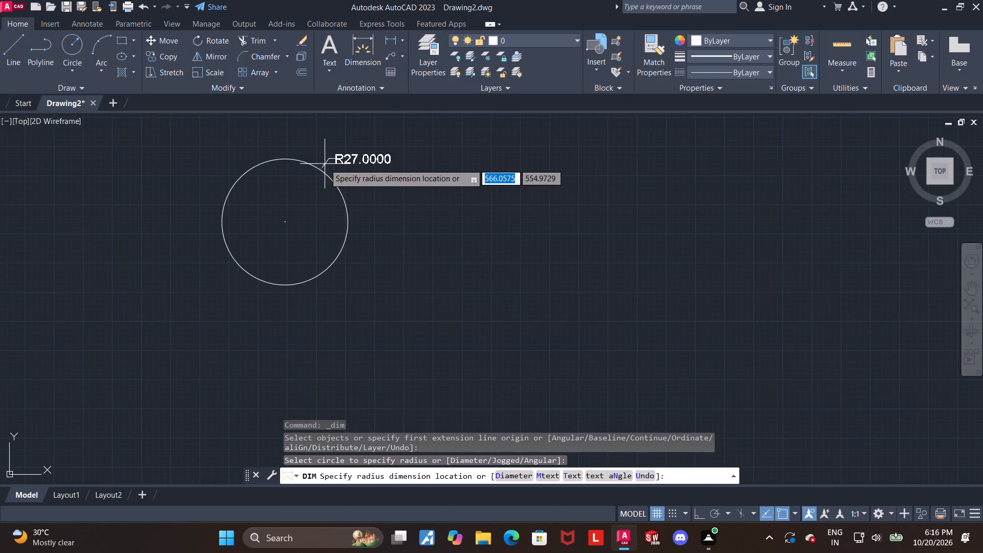
scroll(326, 169, "down", 1)
left_click(260, 157)
key("Escape")
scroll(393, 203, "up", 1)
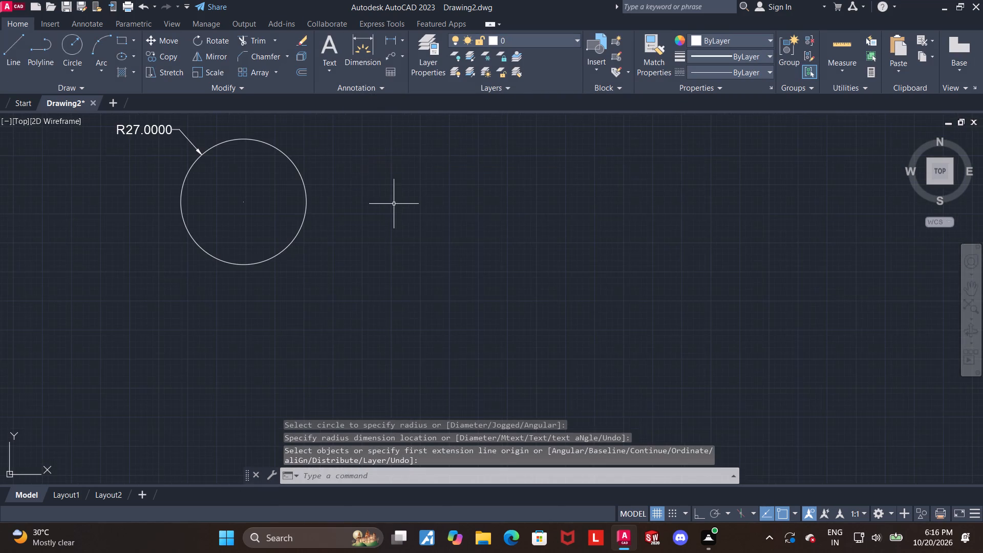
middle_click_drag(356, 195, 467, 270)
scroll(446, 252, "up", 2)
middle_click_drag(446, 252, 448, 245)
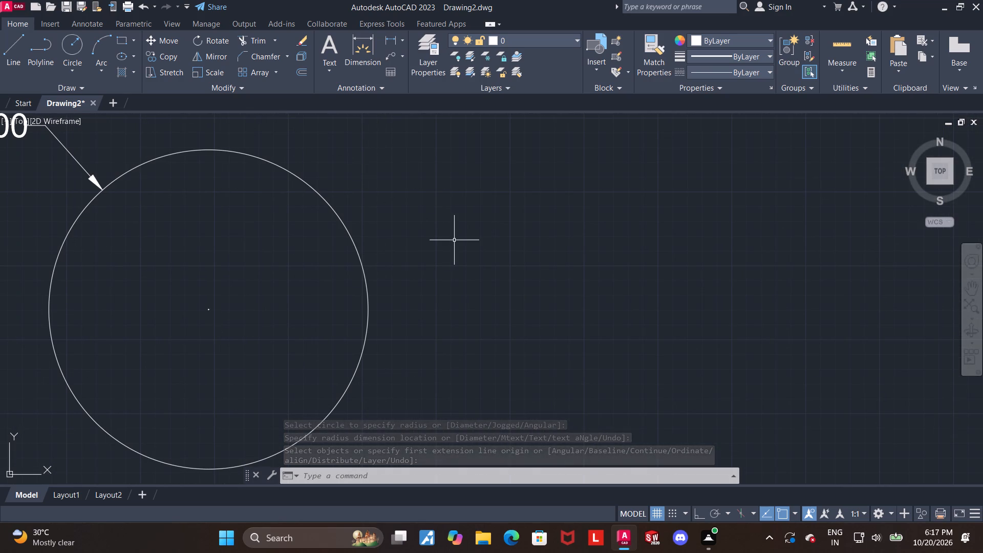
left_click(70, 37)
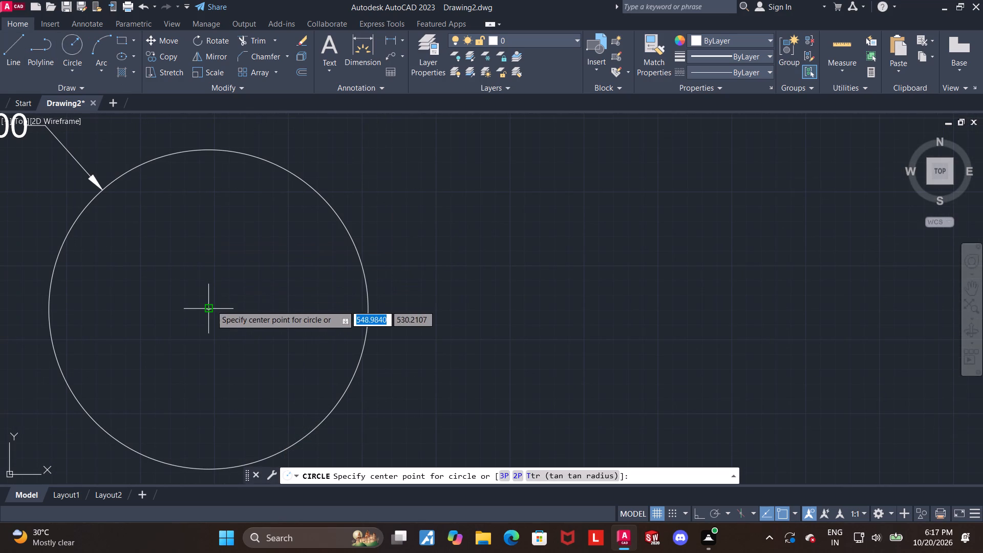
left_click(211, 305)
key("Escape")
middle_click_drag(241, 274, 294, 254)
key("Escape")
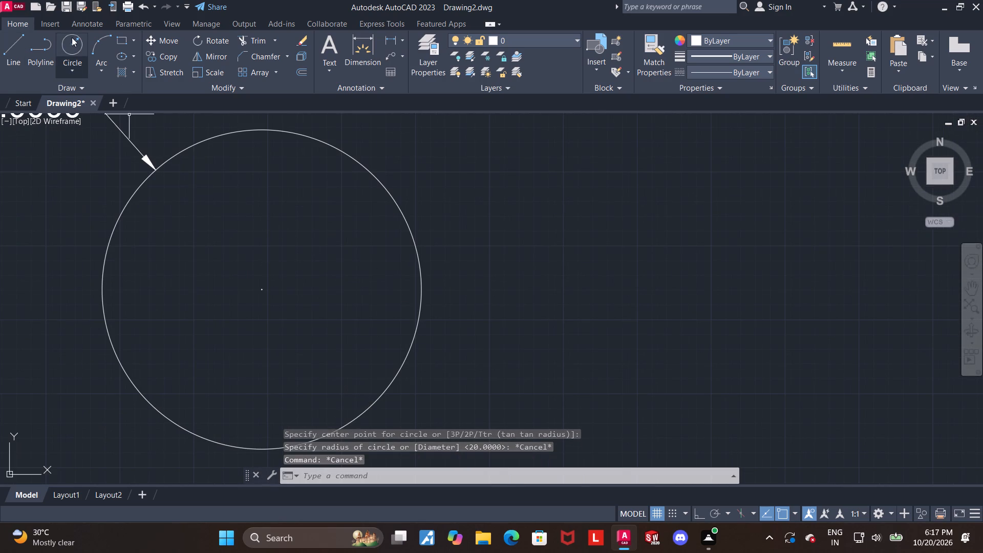
Draw a circle of diameter 40 concentric with the radius 27 circle.
left_click(72, 37)
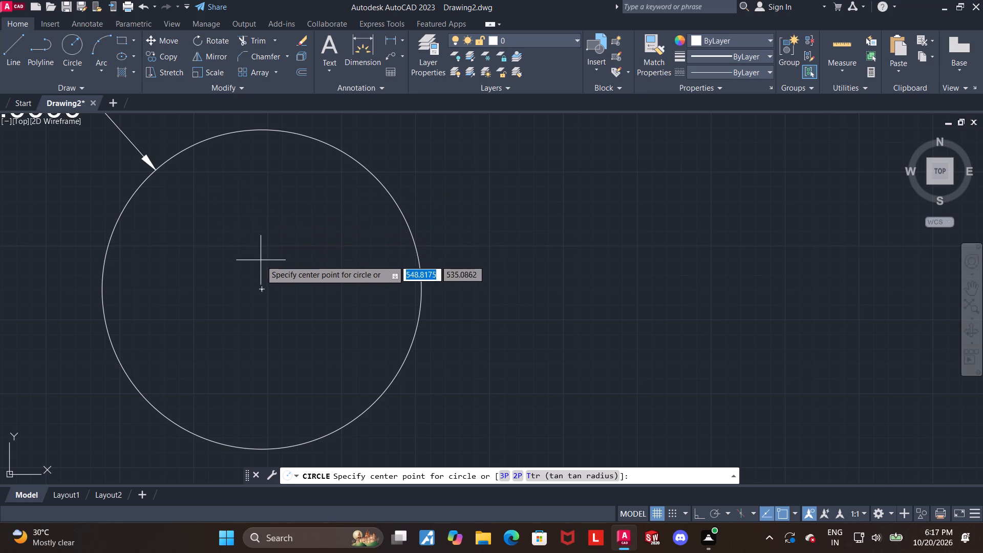
scroll(255, 301, "up", 2)
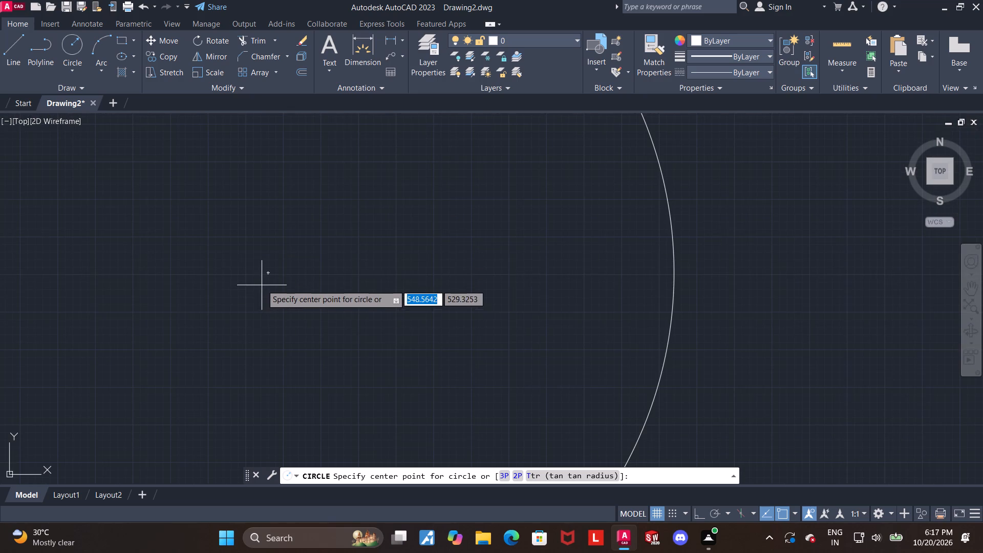
scroll(267, 278, "up", 4)
left_click(255, 244)
scroll(255, 246, "down", 5)
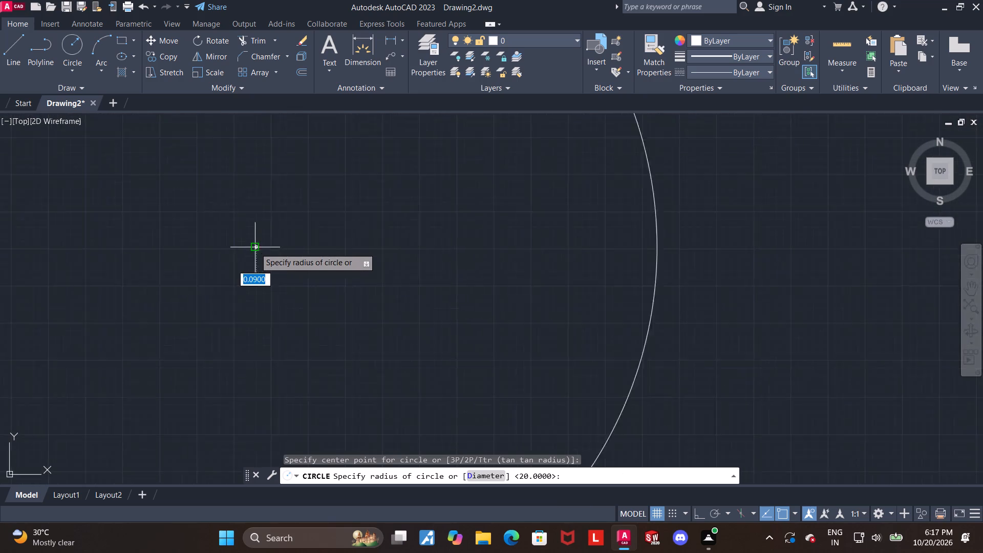
scroll(255, 248, "down", 5)
scroll(255, 248, "up", 3)
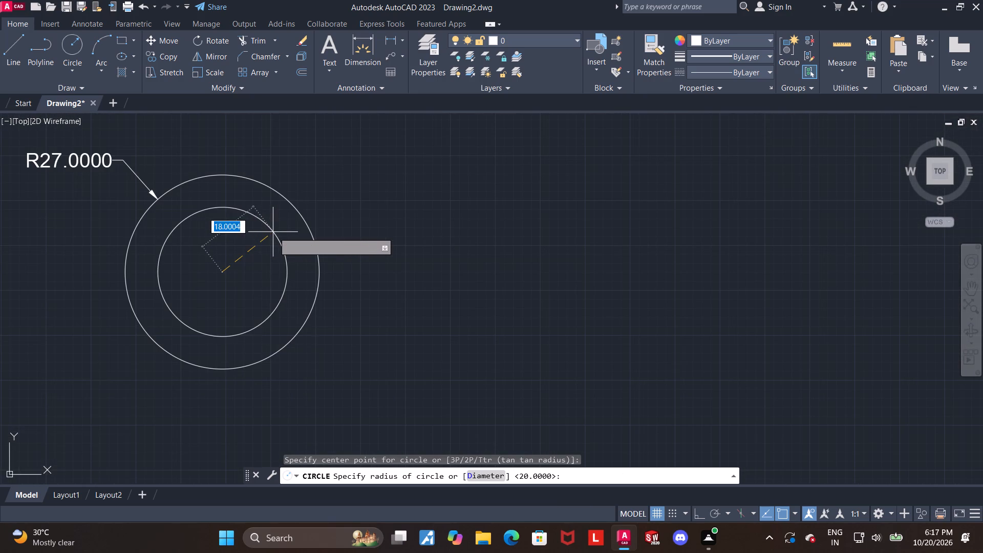
key("d")
key("Return")
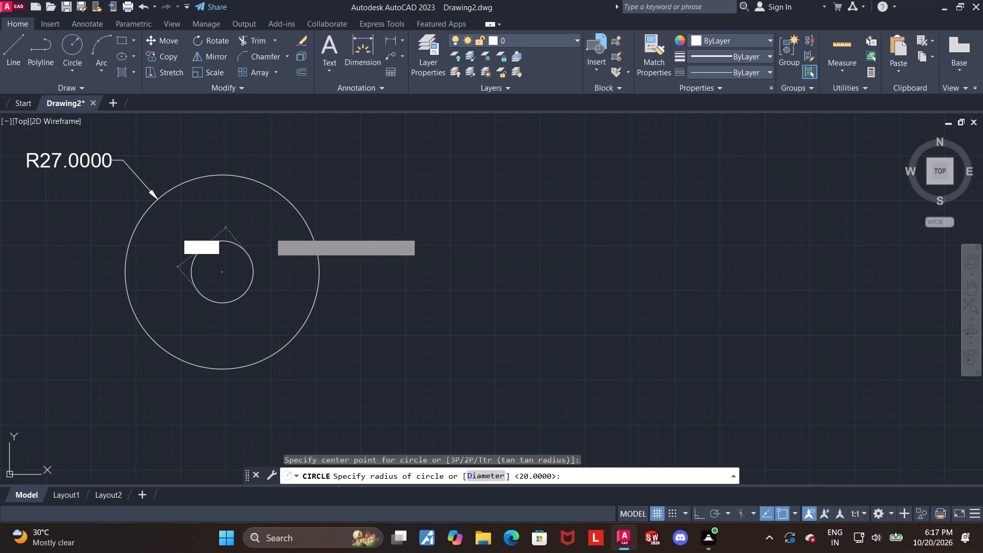
type("40")
key("Return")
key("Escape")
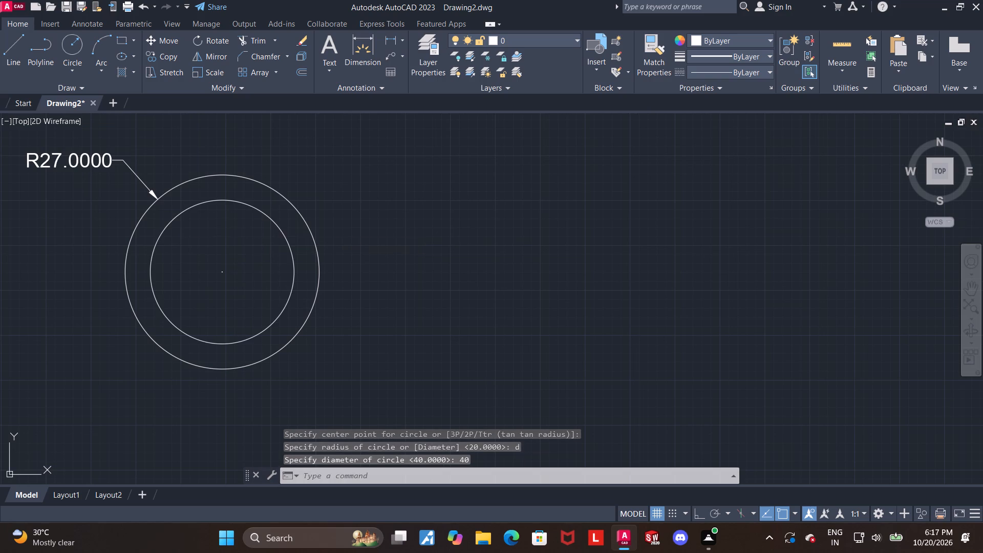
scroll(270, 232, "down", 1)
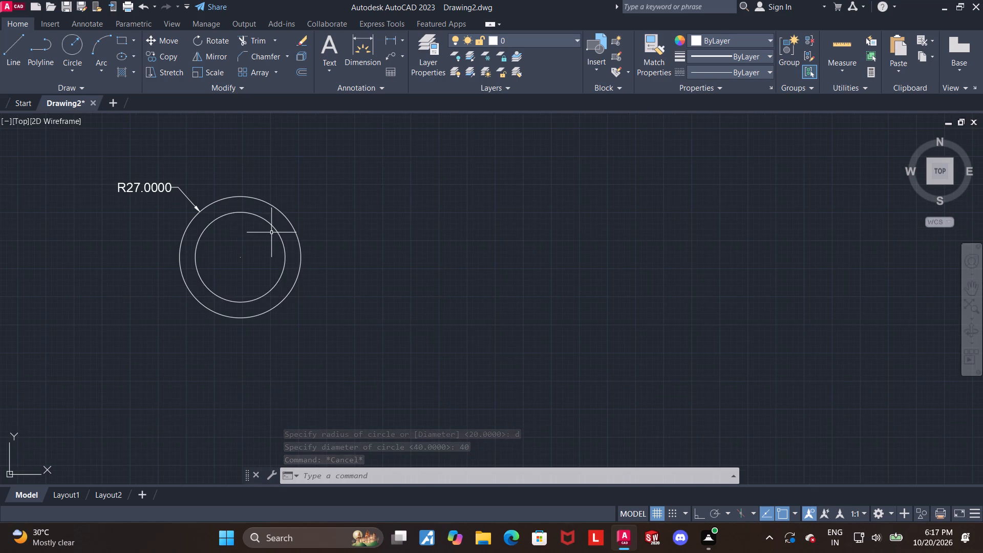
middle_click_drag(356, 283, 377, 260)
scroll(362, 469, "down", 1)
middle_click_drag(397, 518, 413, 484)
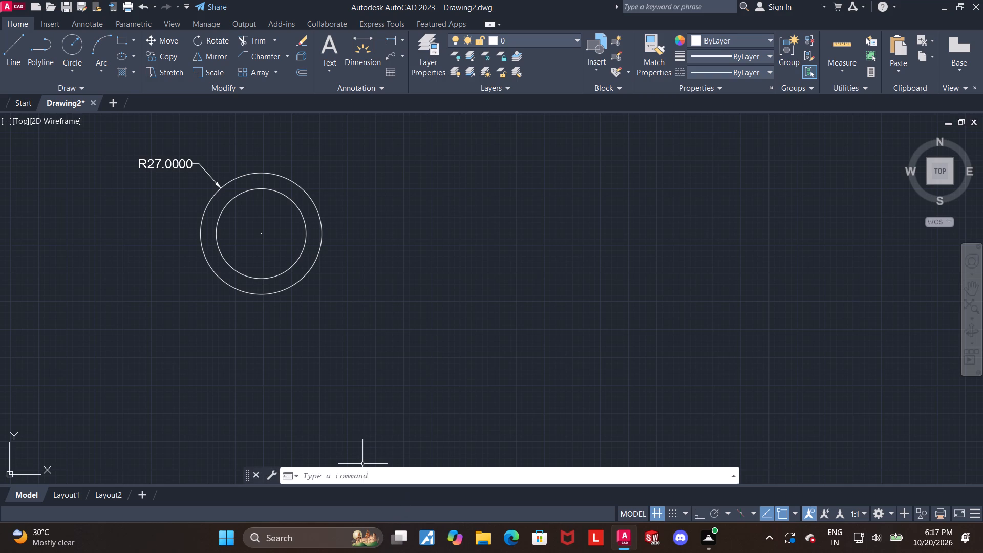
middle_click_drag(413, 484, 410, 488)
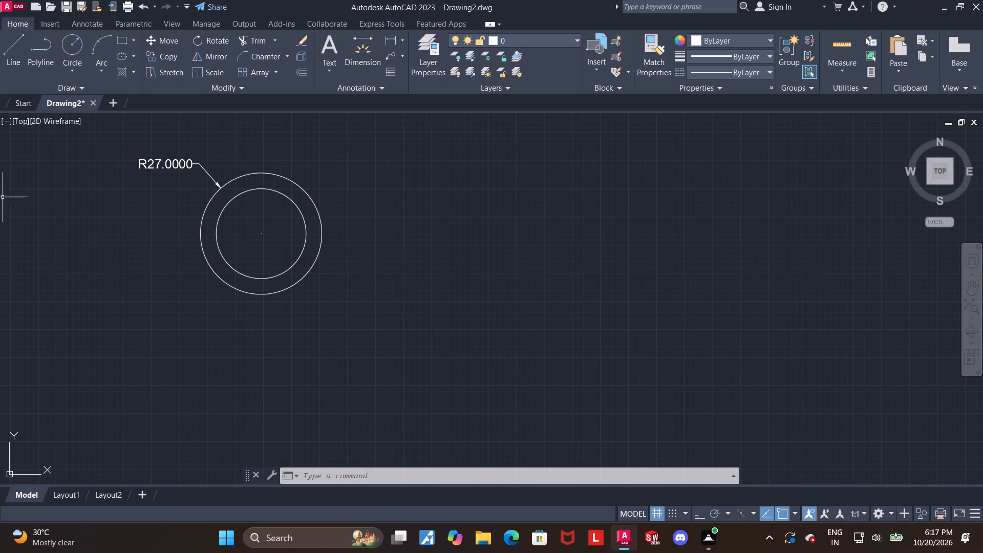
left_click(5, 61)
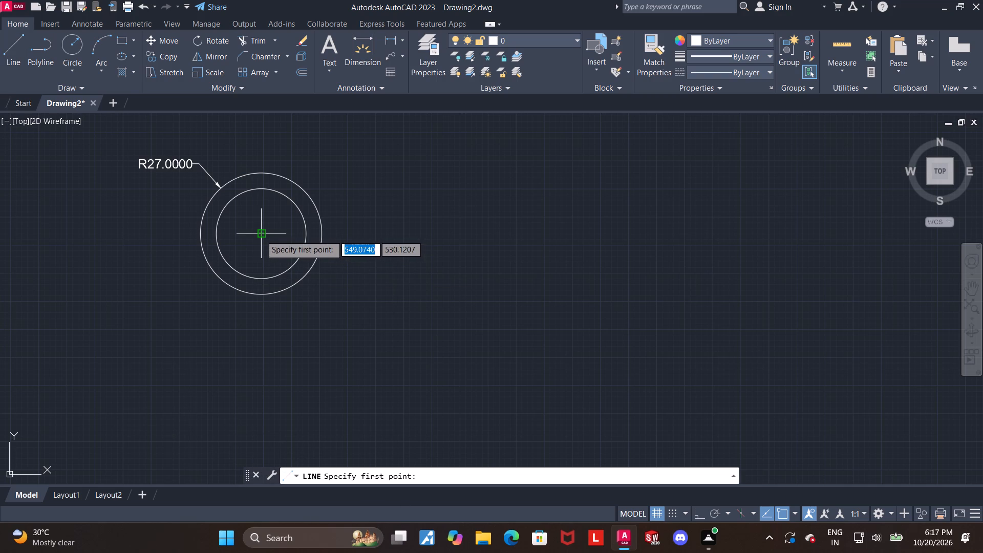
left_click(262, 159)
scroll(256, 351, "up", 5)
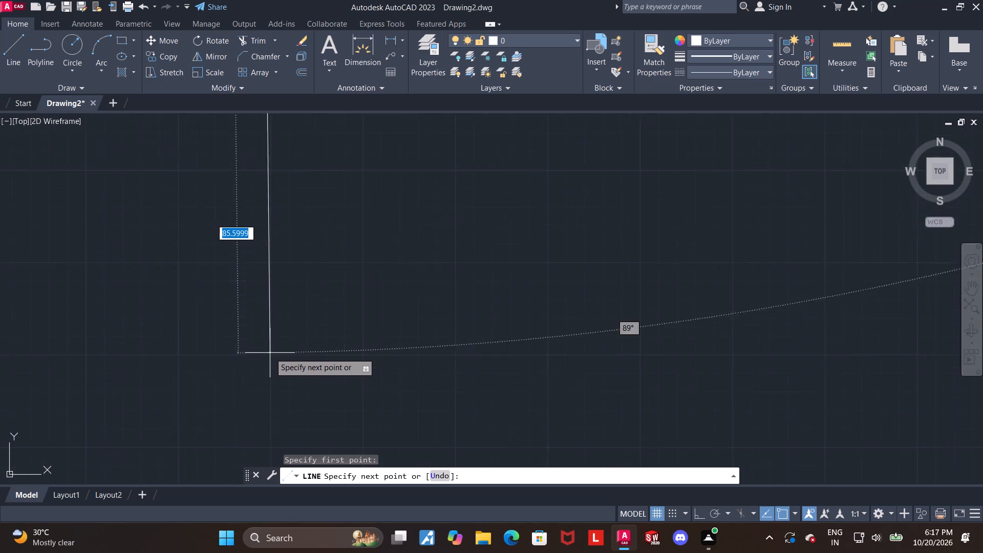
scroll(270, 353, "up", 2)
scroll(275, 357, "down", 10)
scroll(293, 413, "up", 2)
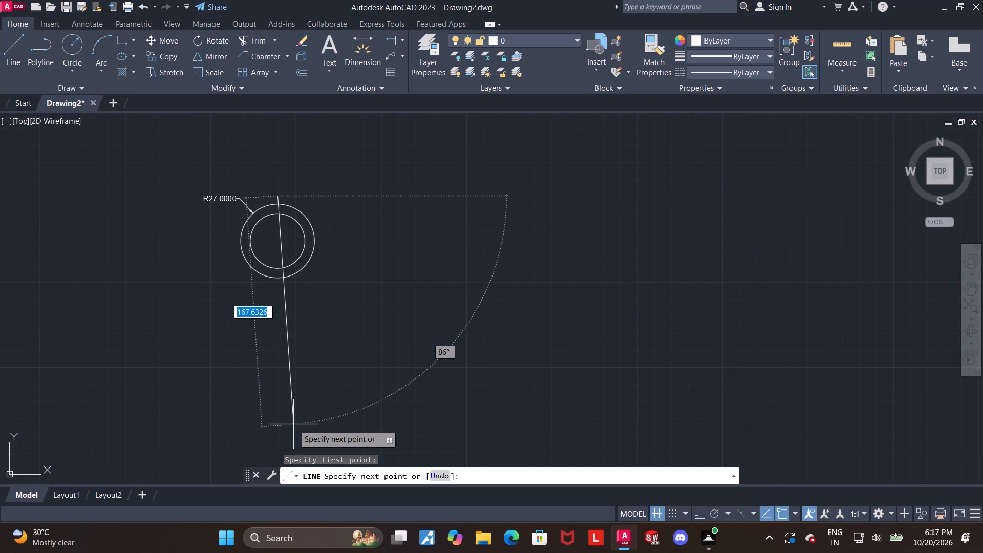
Turn on Ortho mode and abandon the unfinished line.
key("F8")
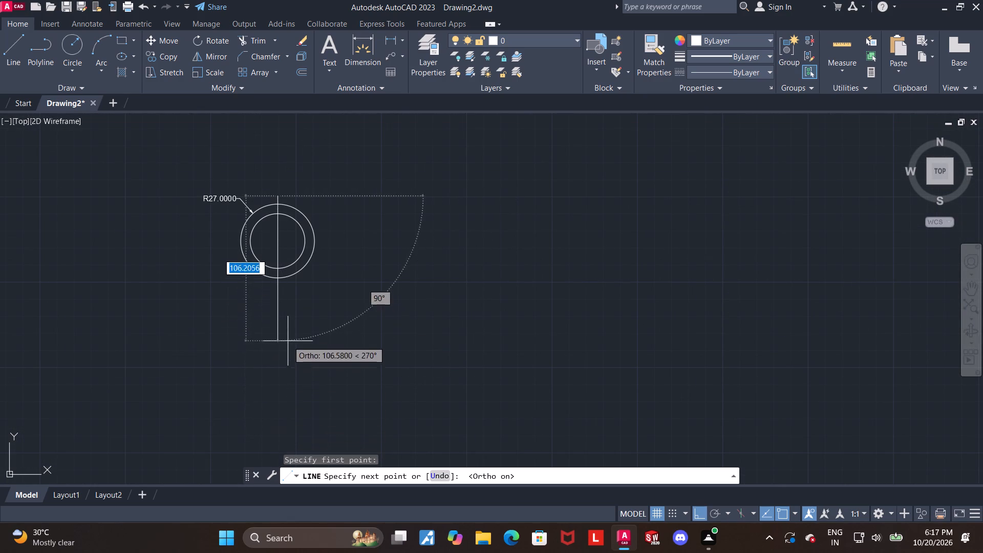
key("Escape")
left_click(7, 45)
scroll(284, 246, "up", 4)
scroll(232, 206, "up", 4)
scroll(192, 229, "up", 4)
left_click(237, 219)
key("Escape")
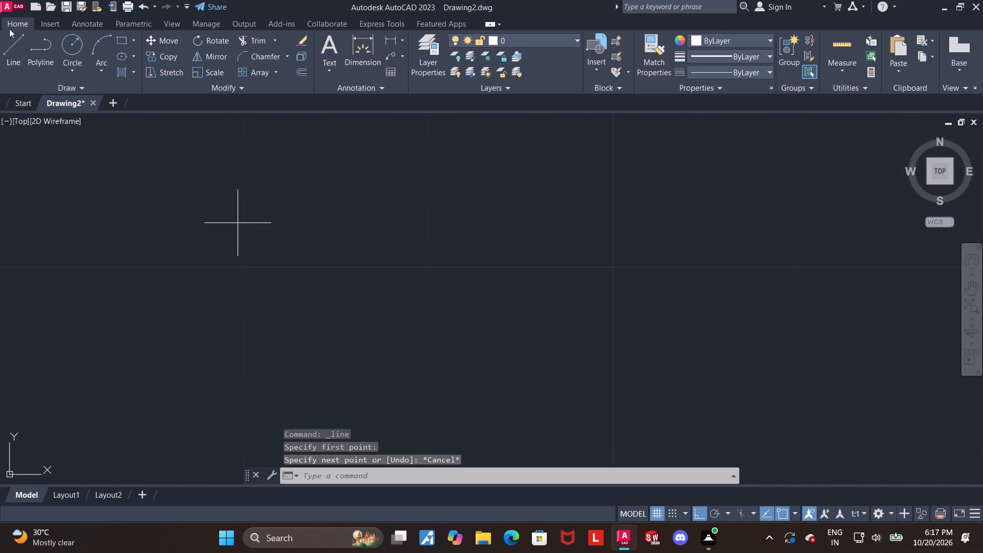
Draw a vertical line 135 long straight down from the common centre of the circles.
left_click(10, 42)
left_click(237, 221)
scroll(237, 223, "down", 6)
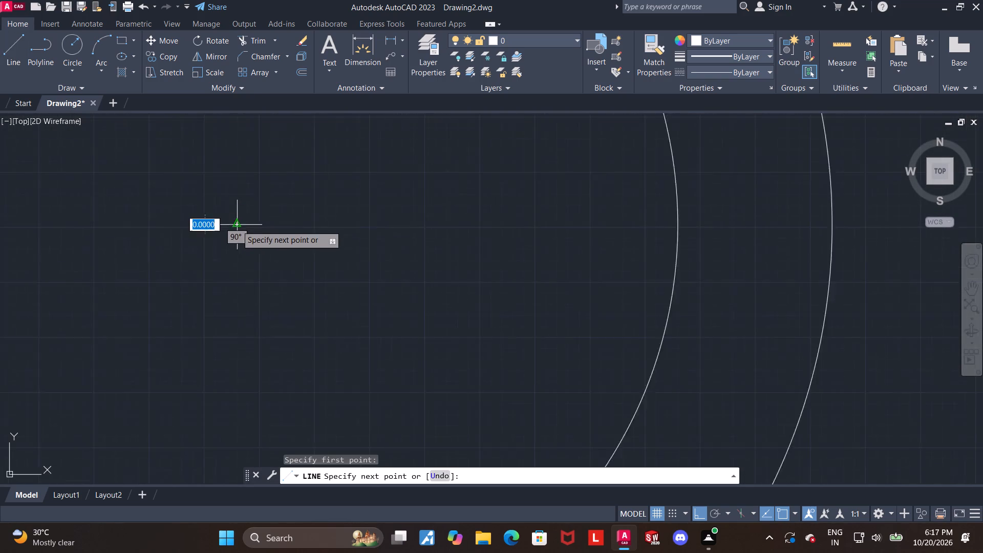
scroll(237, 225, "down", 8)
scroll(229, 346, "up", 3)
scroll(230, 357, "down", 1)
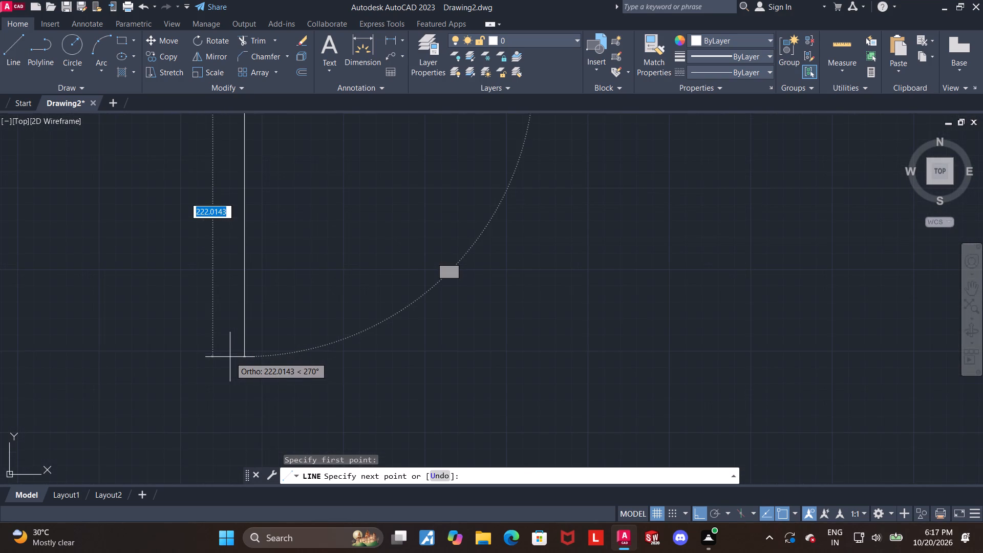
scroll(230, 357, "down", 2)
scroll(227, 342, "up", 1)
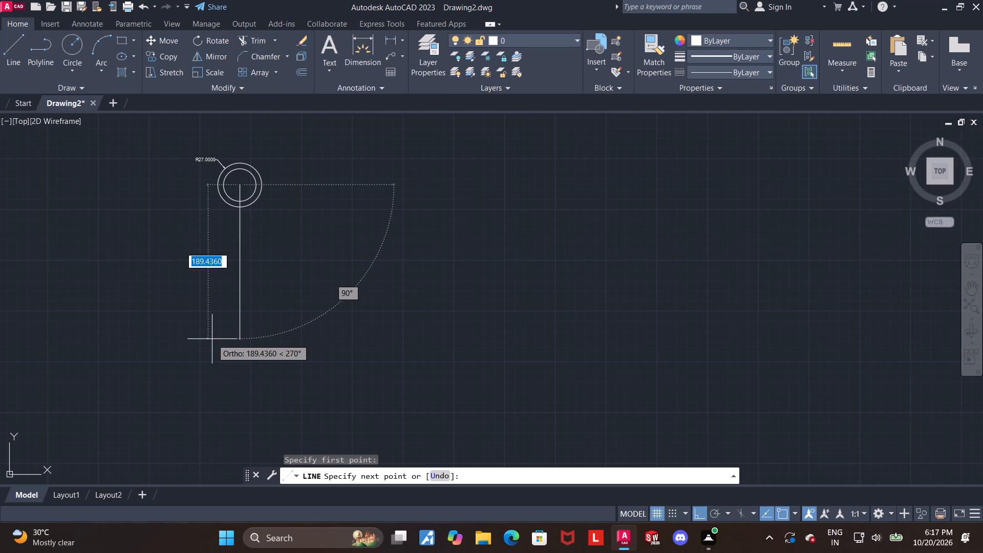
type("135")
key("Return")
key("Escape")
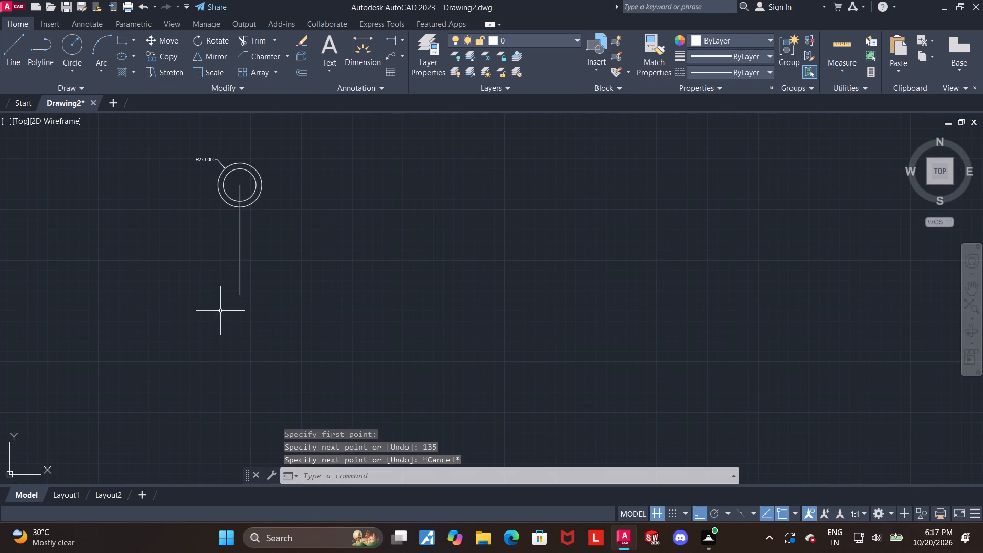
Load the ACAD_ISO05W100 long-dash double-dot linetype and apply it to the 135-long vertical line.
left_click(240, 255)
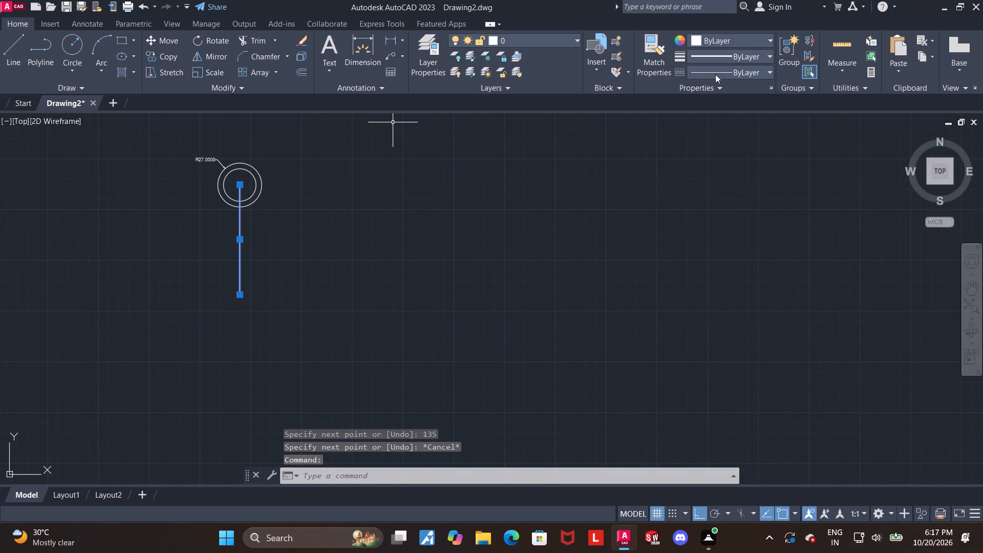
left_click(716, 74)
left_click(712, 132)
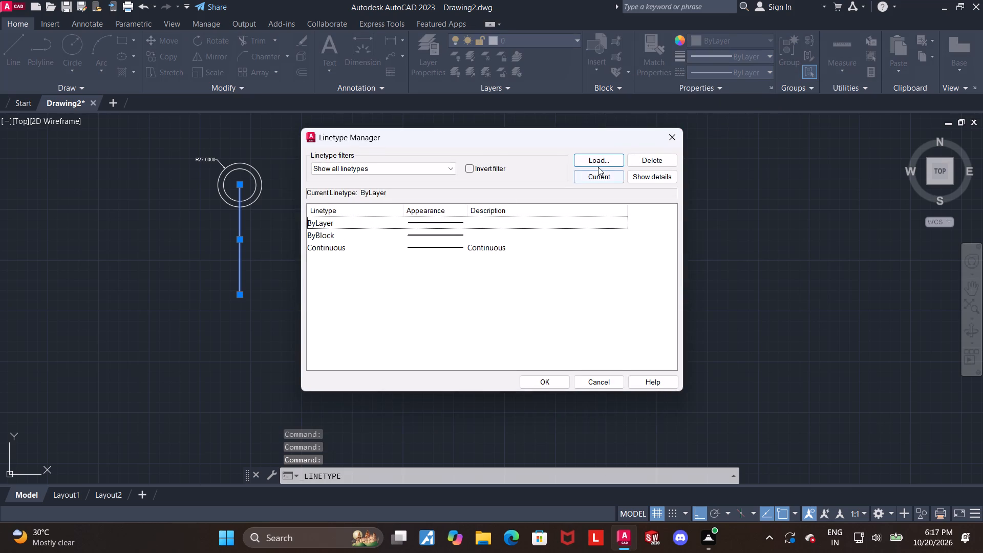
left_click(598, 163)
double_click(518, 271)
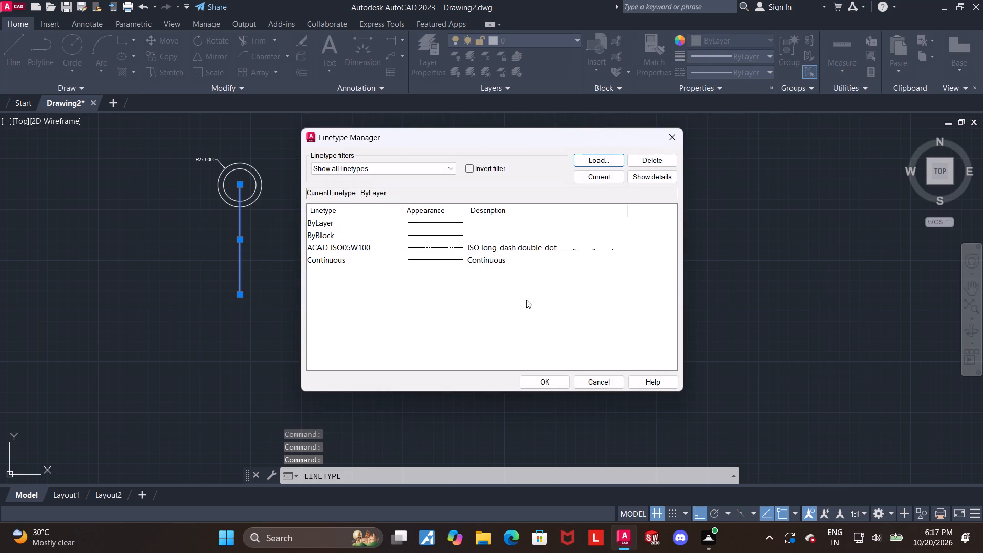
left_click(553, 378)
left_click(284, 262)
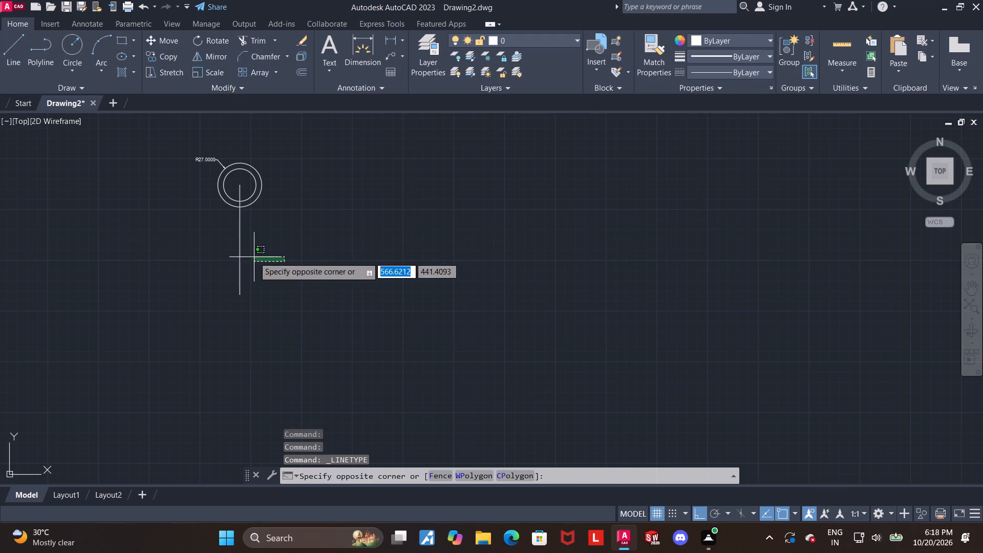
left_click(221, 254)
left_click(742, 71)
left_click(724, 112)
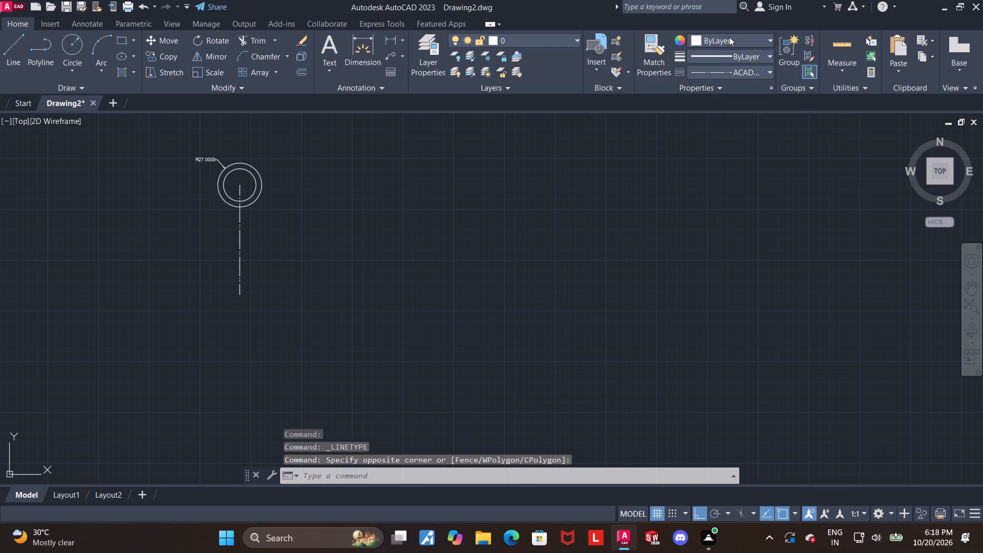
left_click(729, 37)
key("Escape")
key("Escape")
Load the ACAD_ISO04W100 long-dash dot linetype and apply it to the 135-long vertical line.
left_click(719, 69)
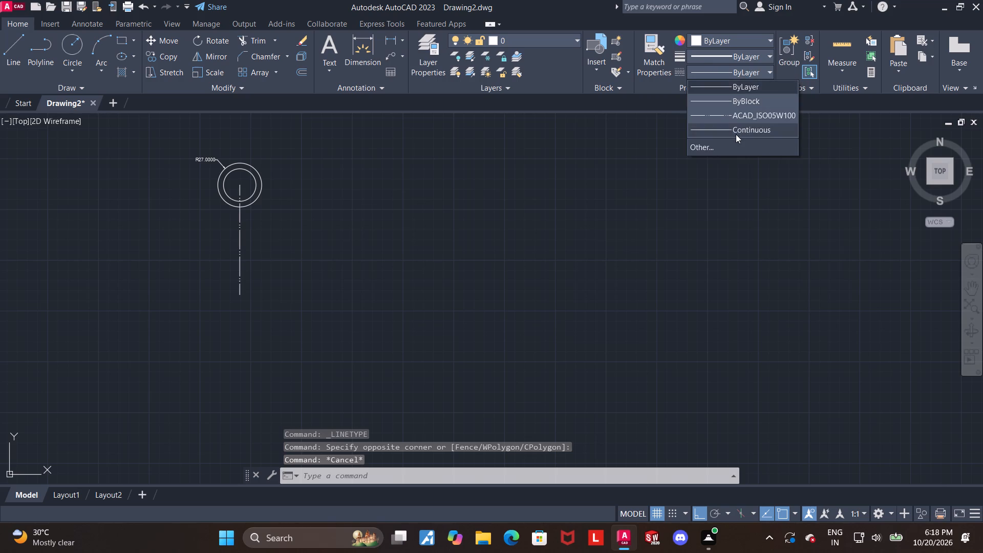
left_click(736, 151)
left_click(597, 159)
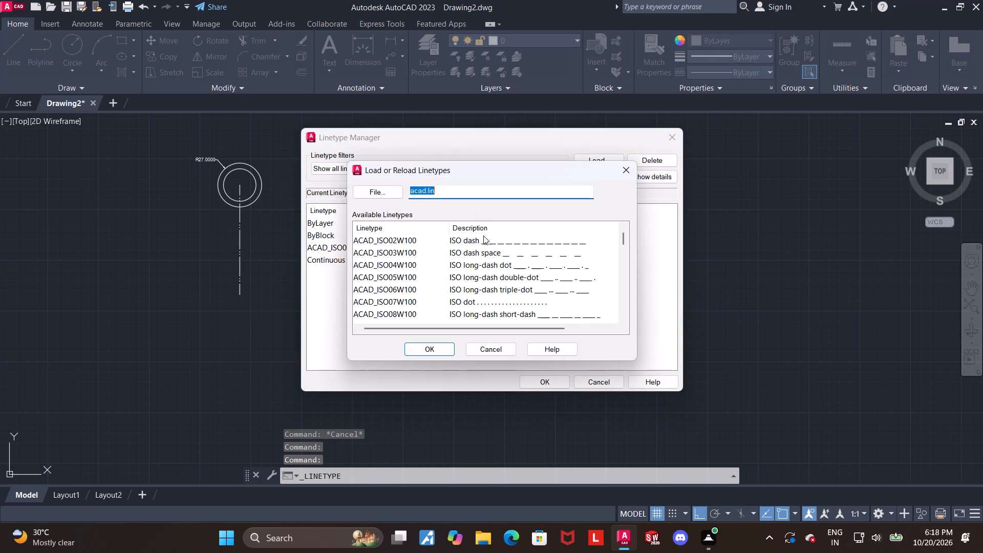
double_click(504, 265)
left_click(527, 389)
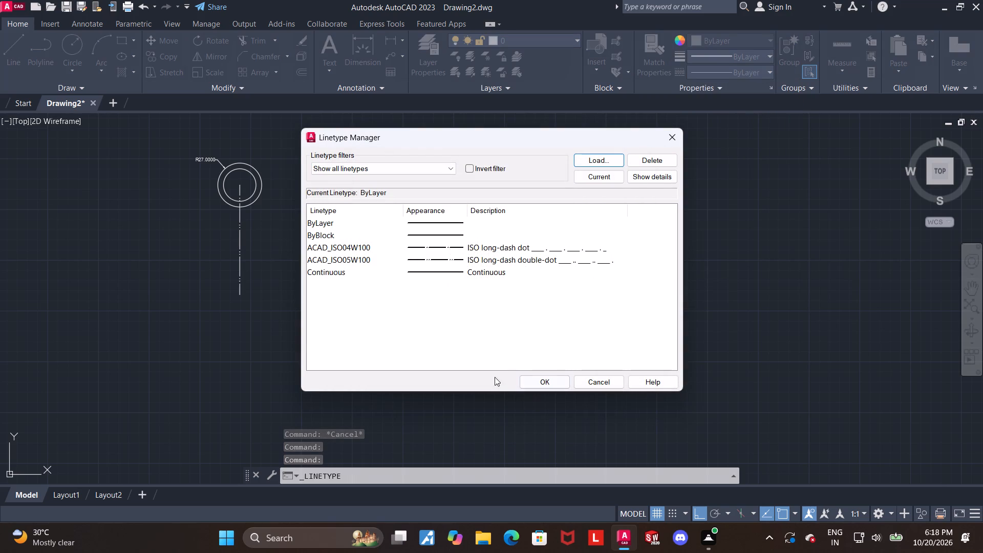
left_click(555, 377)
left_click(341, 320)
left_click(155, 233)
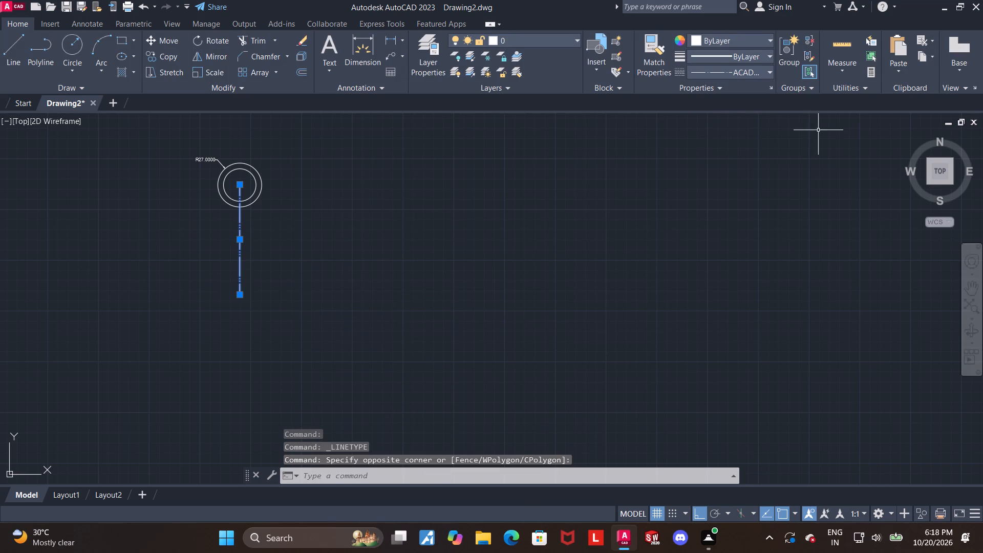
left_click(746, 62)
left_click(605, 109)
left_click(726, 72)
left_click(726, 118)
Set the vertical centre line's colour to cyan.
left_click(728, 38)
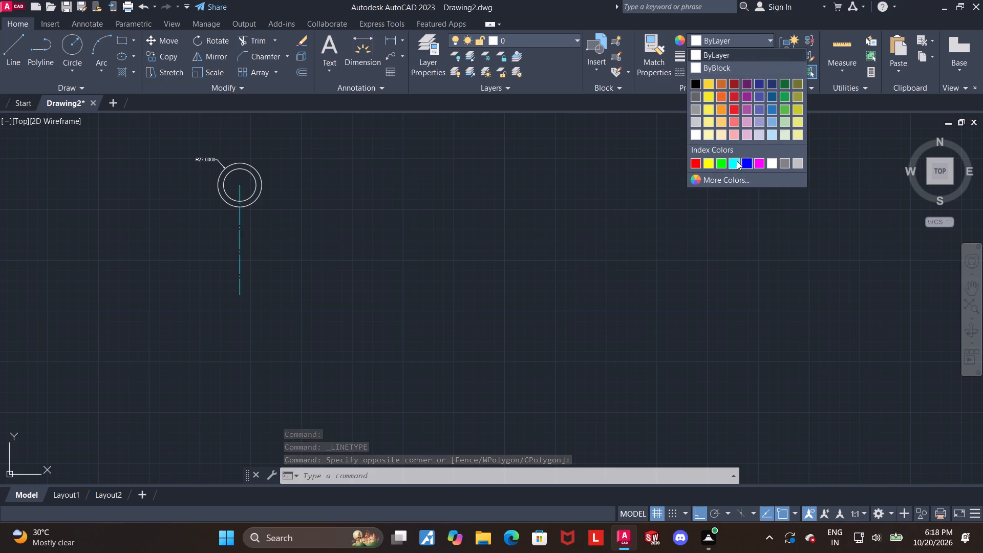
left_click(737, 161)
key("Escape")
Draw a circle of radius 15 centred on the lower end of the vertical centre line.
middle_click_drag(503, 195, 532, 220)
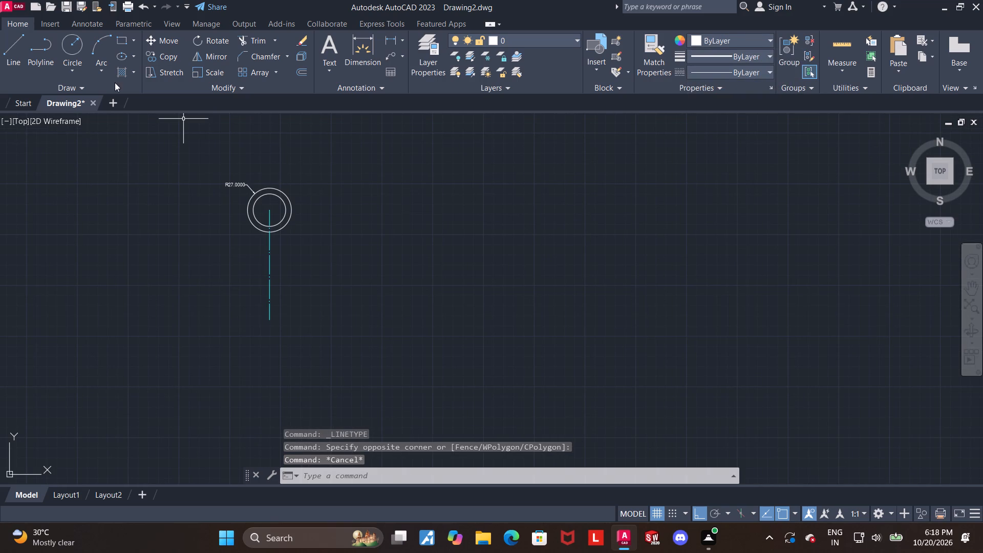
left_click(74, 47)
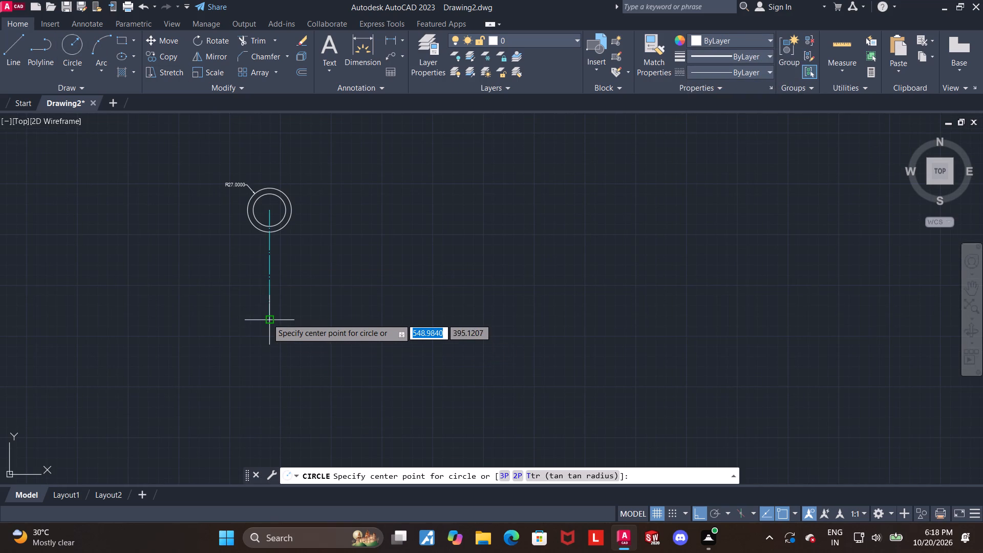
scroll(266, 328, "up", 1)
left_click(269, 316)
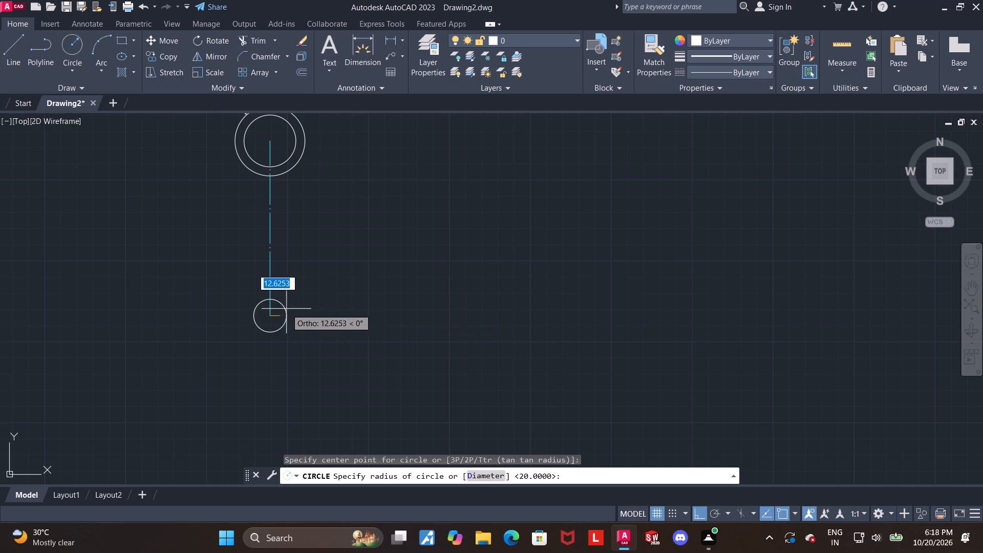
type("15")
key("Return")
key("Escape")
Draw a circle of diameter 15 concentric with the radius 15 circle at the centre line's lower end.
left_click(65, 44)
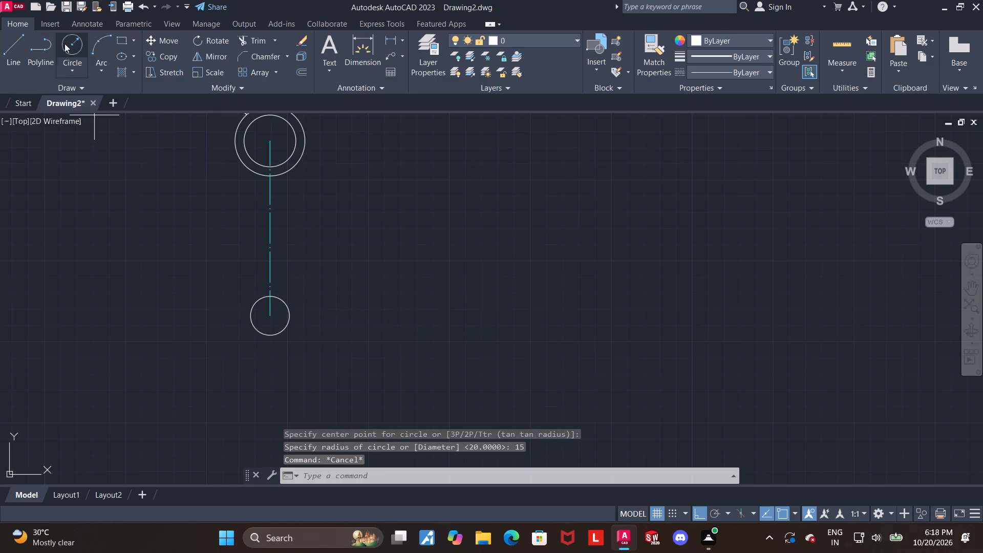
scroll(220, 196, "up", 2)
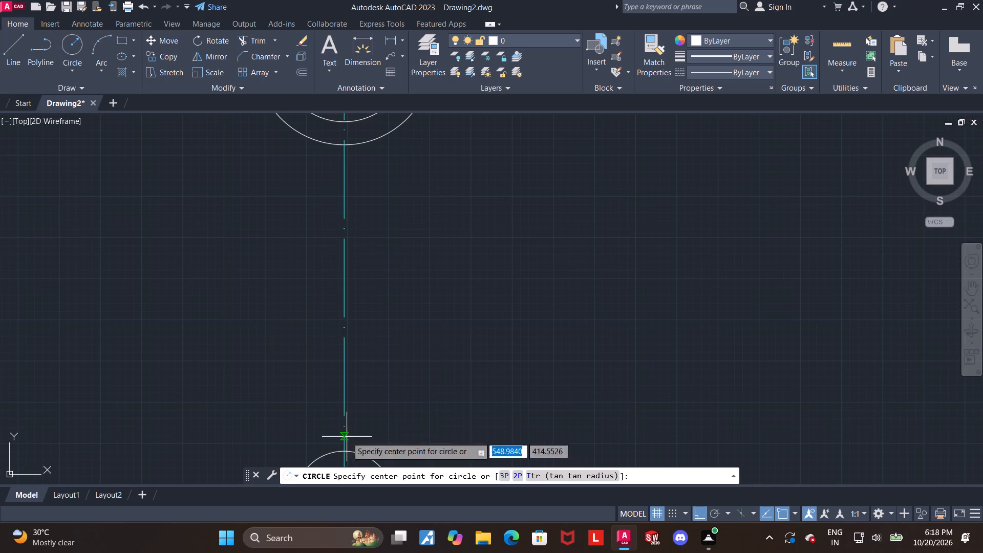
scroll(390, 403, "down", 2)
scroll(383, 450, "up", 3)
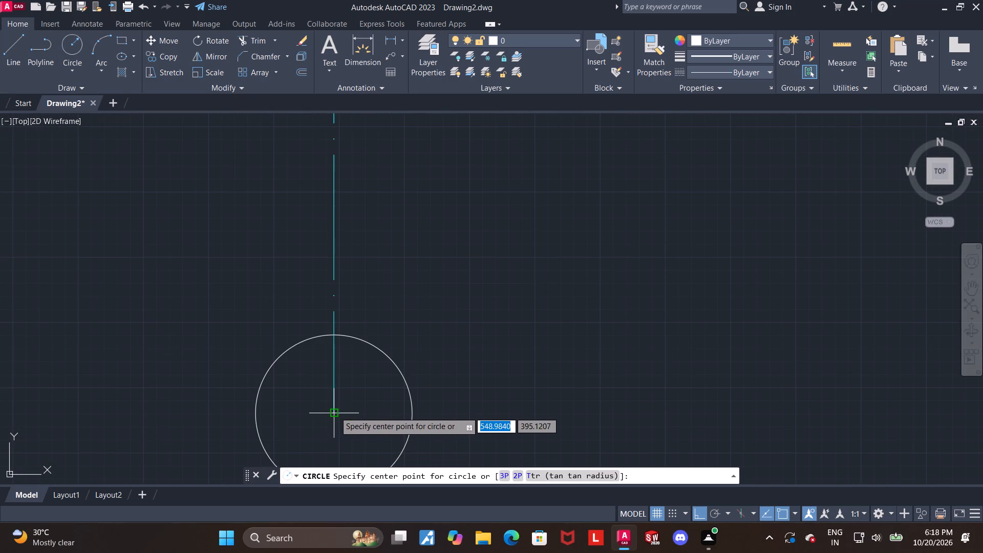
left_click(335, 412)
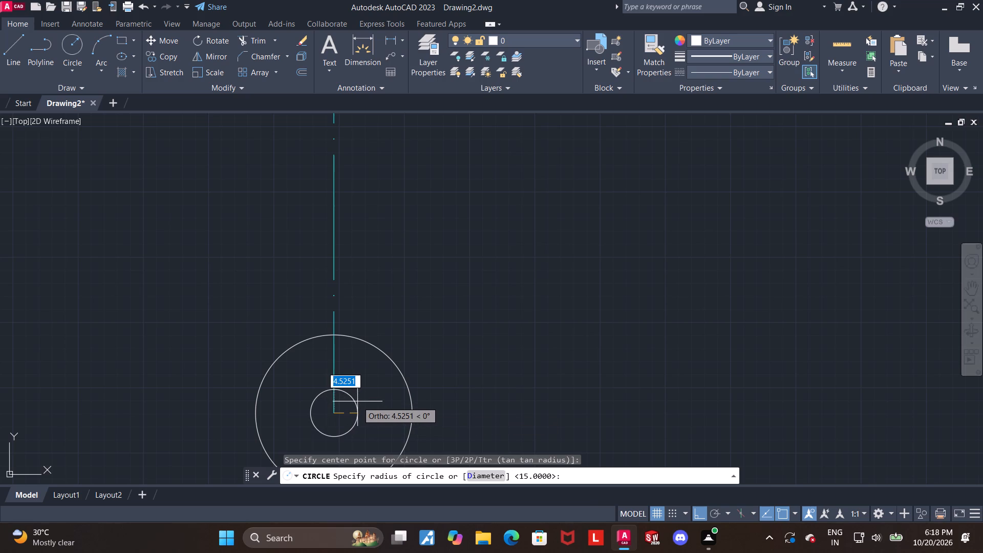
key("d")
key("Return")
type("15")
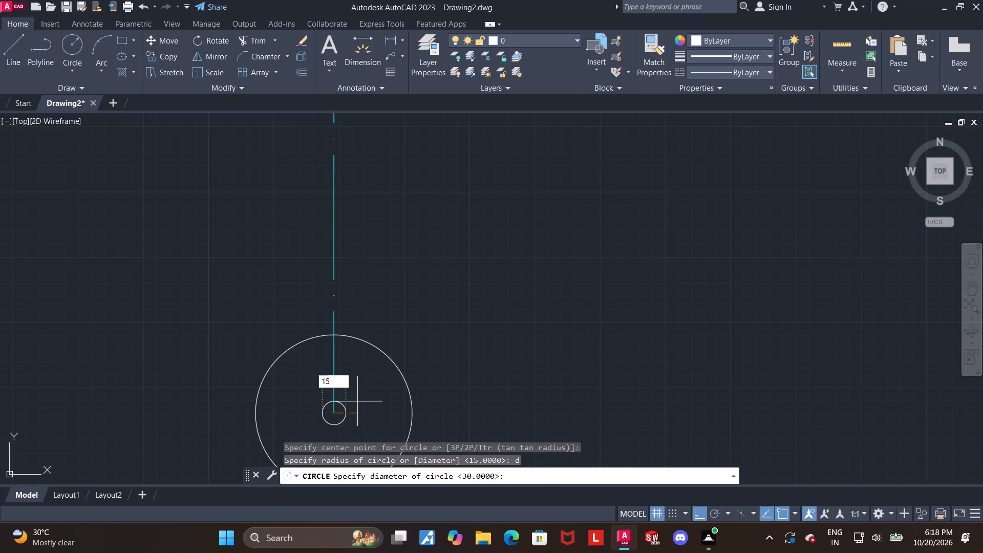
key("Return")
key("Escape")
Draw a circle of radius 105 centred on the upper end of the centre line, concentric with the radius 27 circle.
scroll(454, 303, "down", 2)
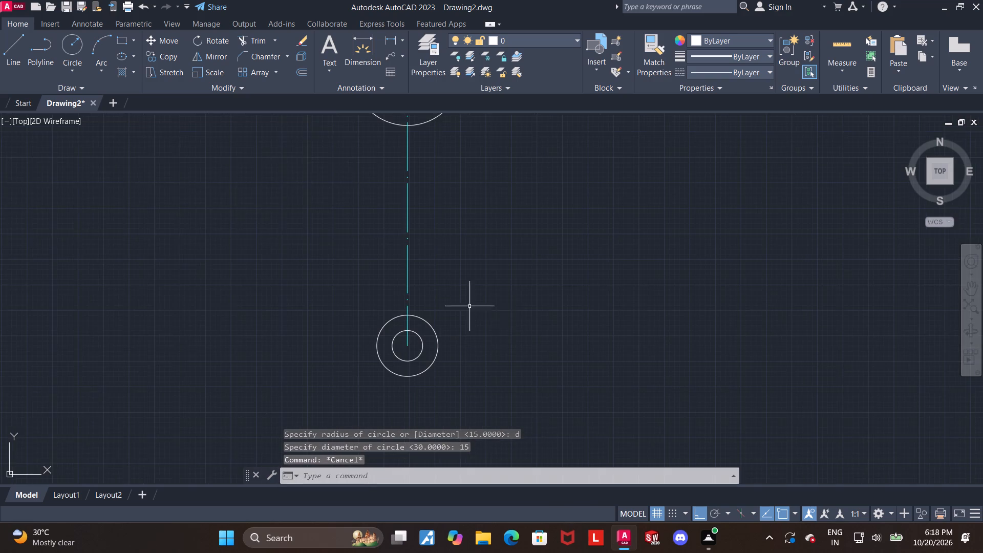
middle_click_drag(508, 319, 500, 311)
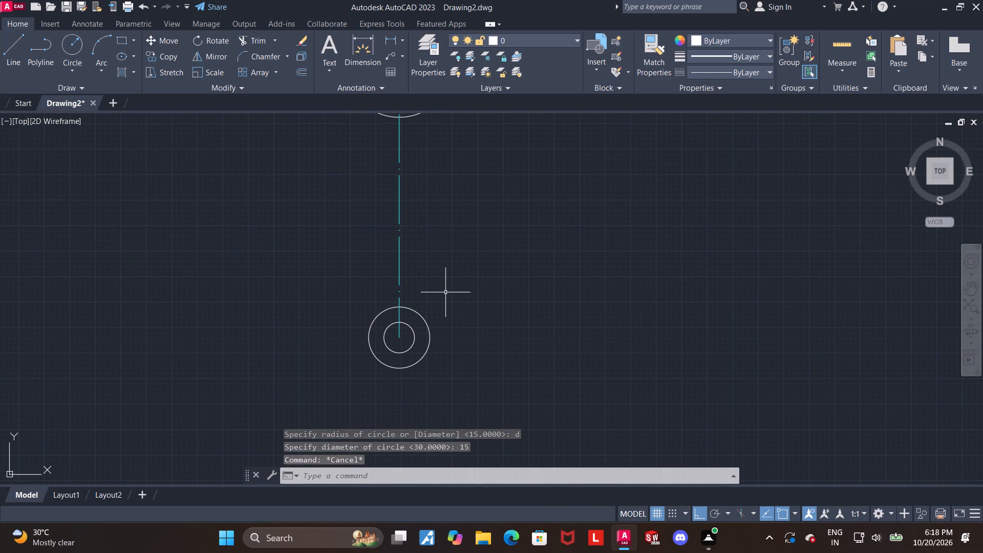
middle_click_drag(466, 271, 462, 304)
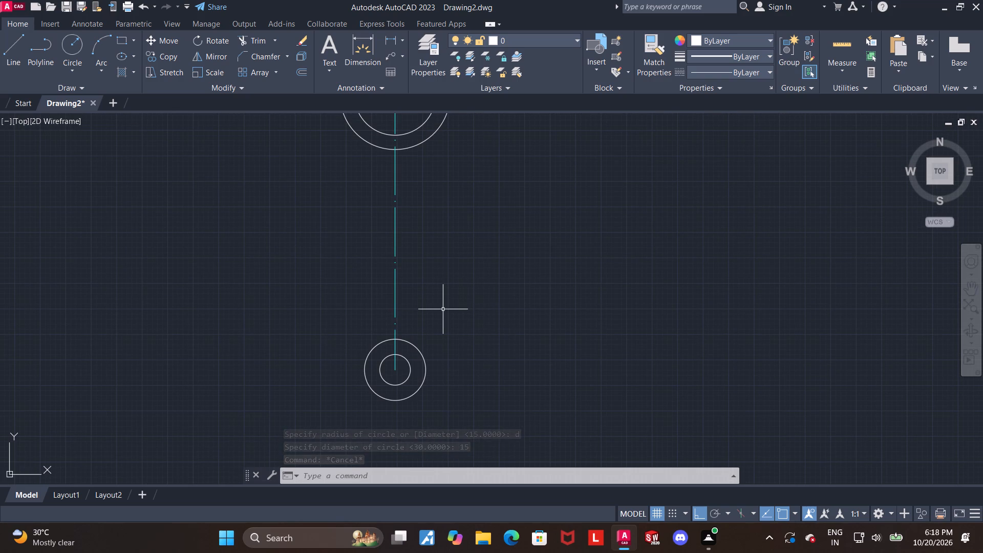
scroll(443, 309, "down", 1)
middle_click_drag(465, 279, 445, 309)
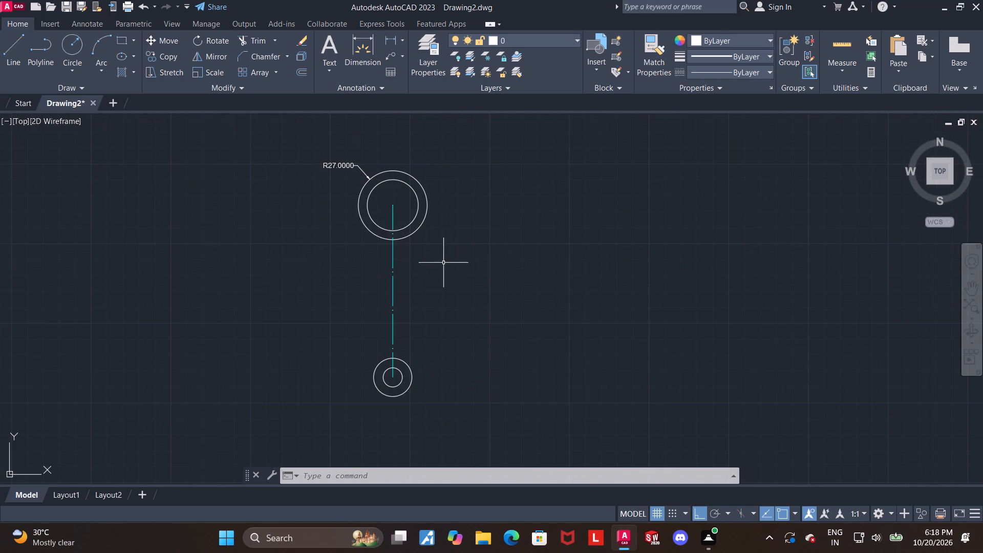
left_click(69, 44)
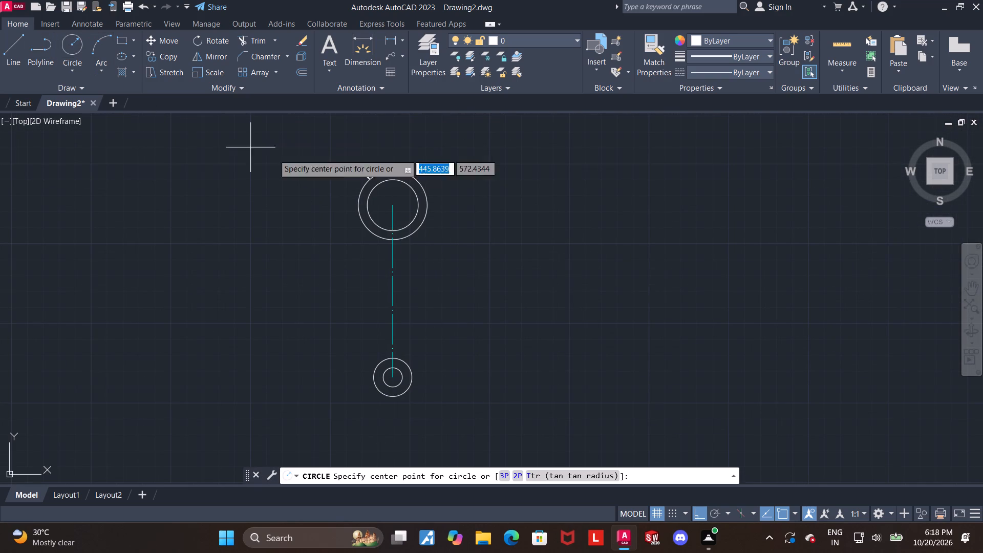
scroll(416, 243, "up", 1)
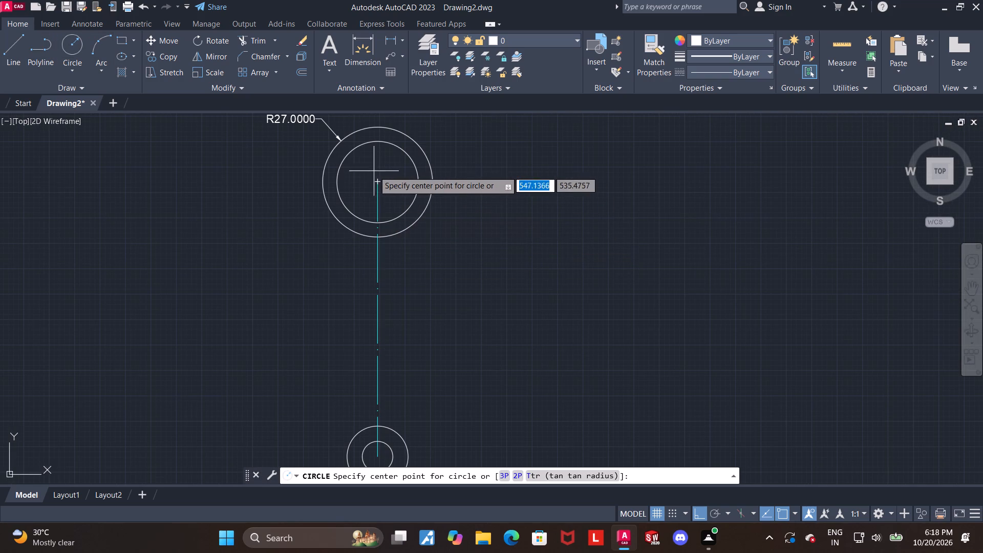
scroll(378, 198, "up", 2)
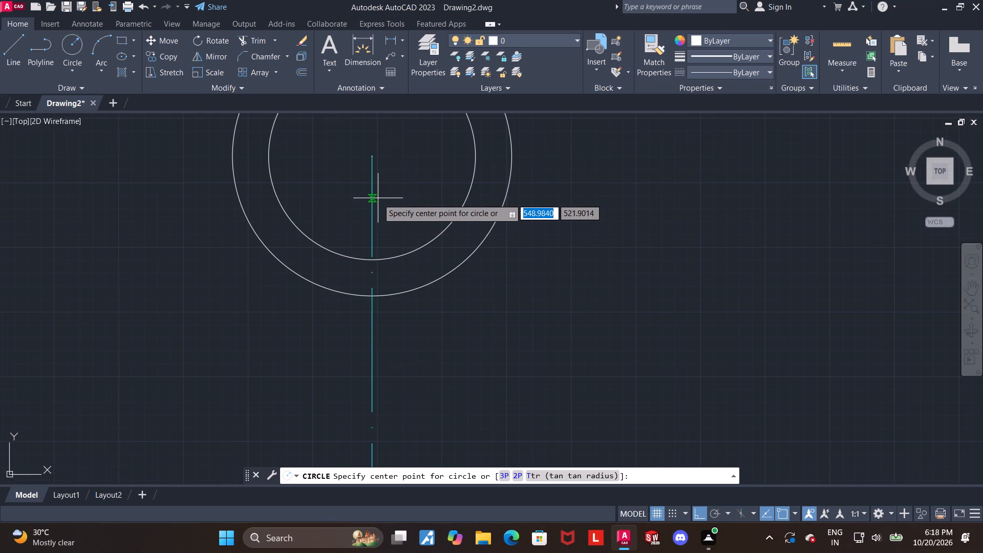
left_click(370, 157)
scroll(374, 176, "down", 5)
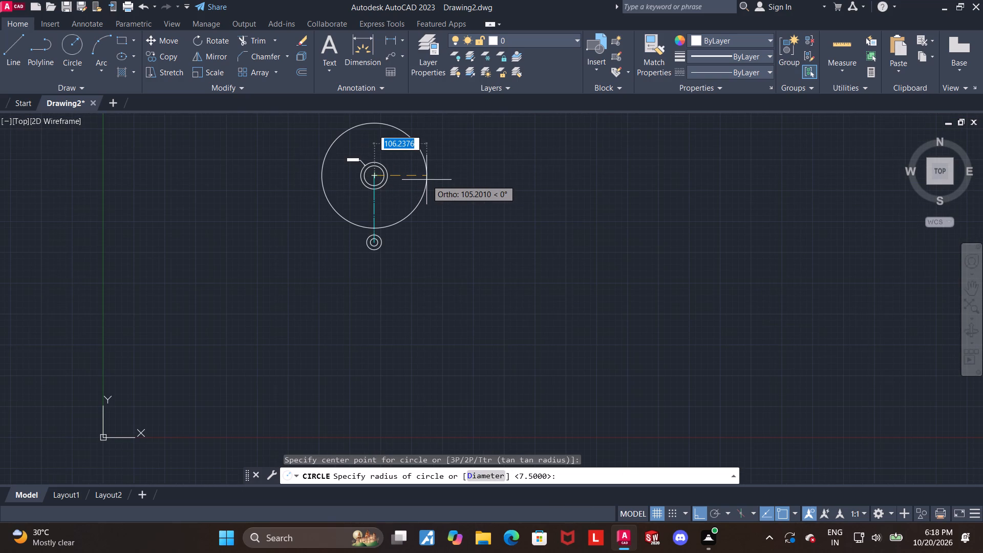
type("105")
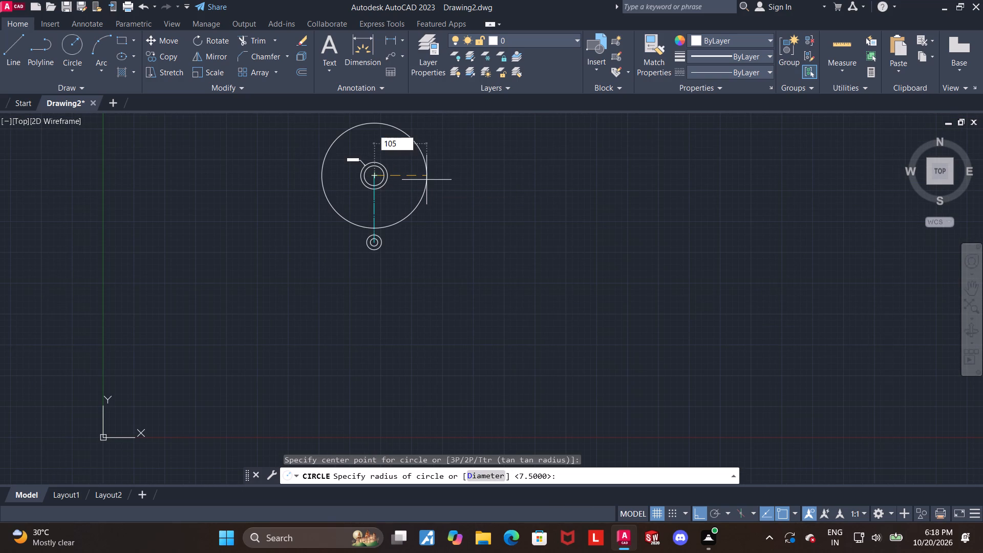
key("Return")
key("Escape")
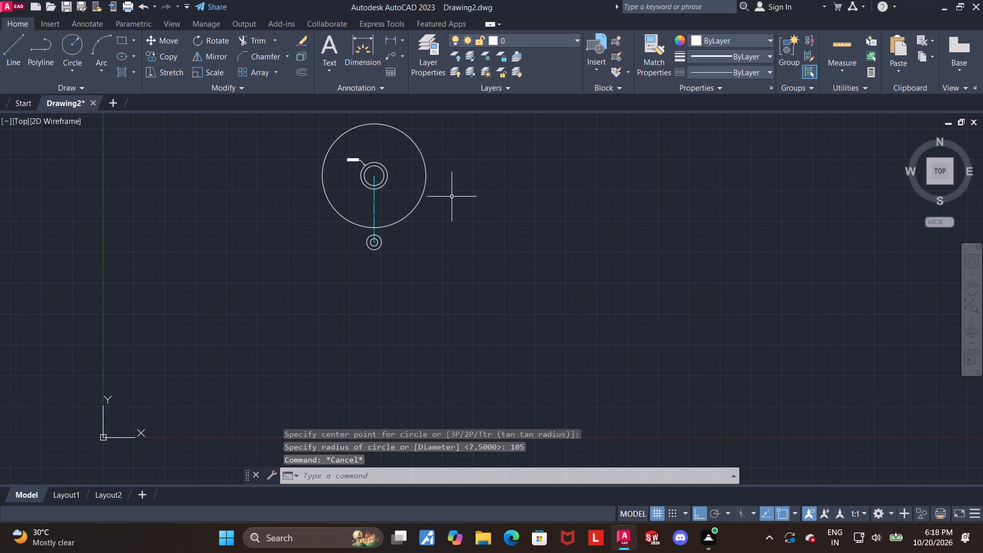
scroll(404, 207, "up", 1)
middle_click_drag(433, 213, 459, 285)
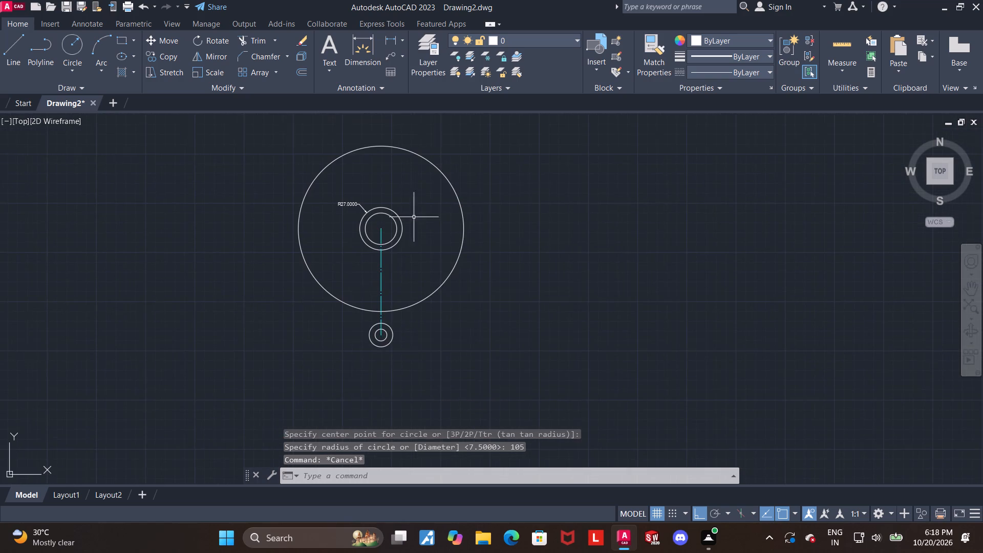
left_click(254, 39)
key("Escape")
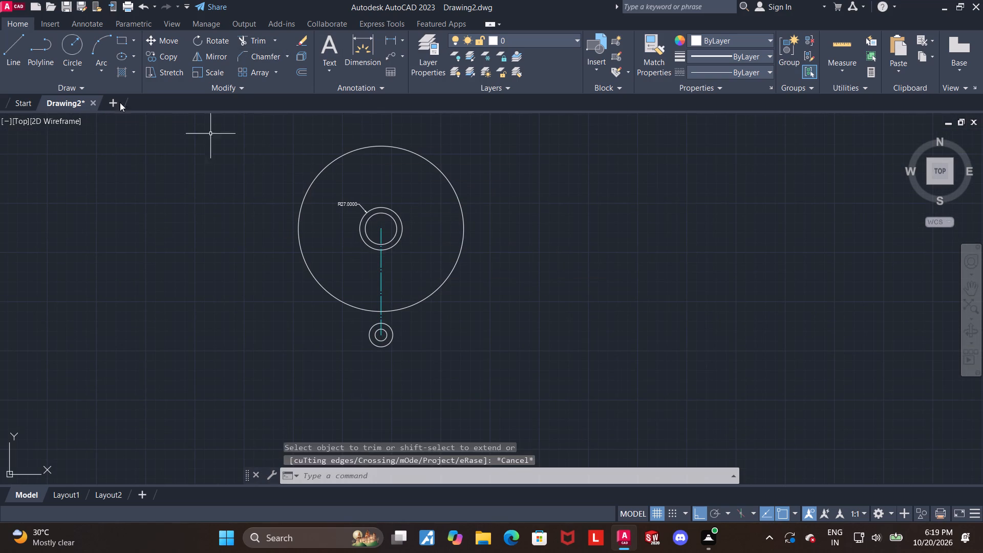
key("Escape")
Draw a horizontal line about 125 long rightward from the upper circles' common centre, extending past the radius 105 circle.
left_click(16, 40)
scroll(388, 244, "up", 3)
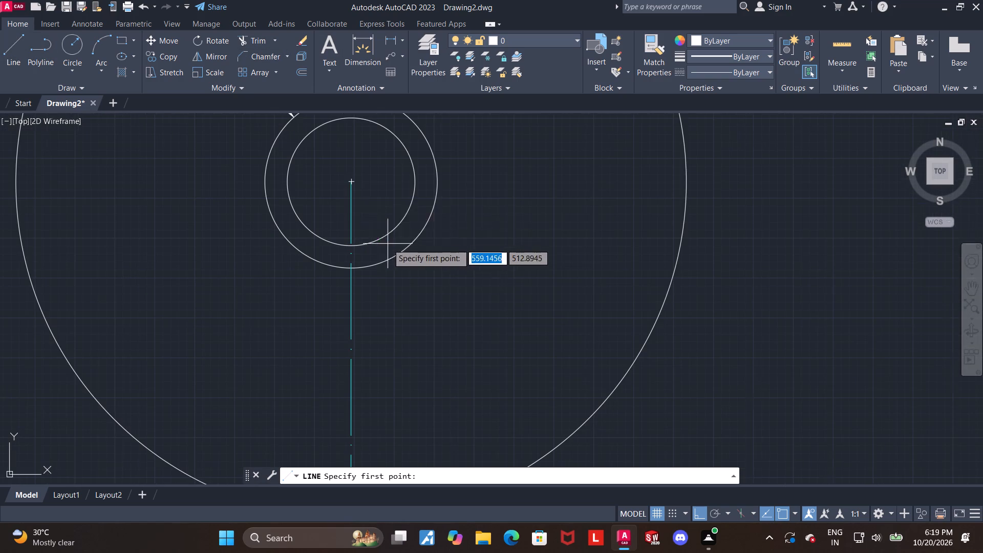
scroll(348, 188, "up", 4)
scroll(345, 143, "up", 4)
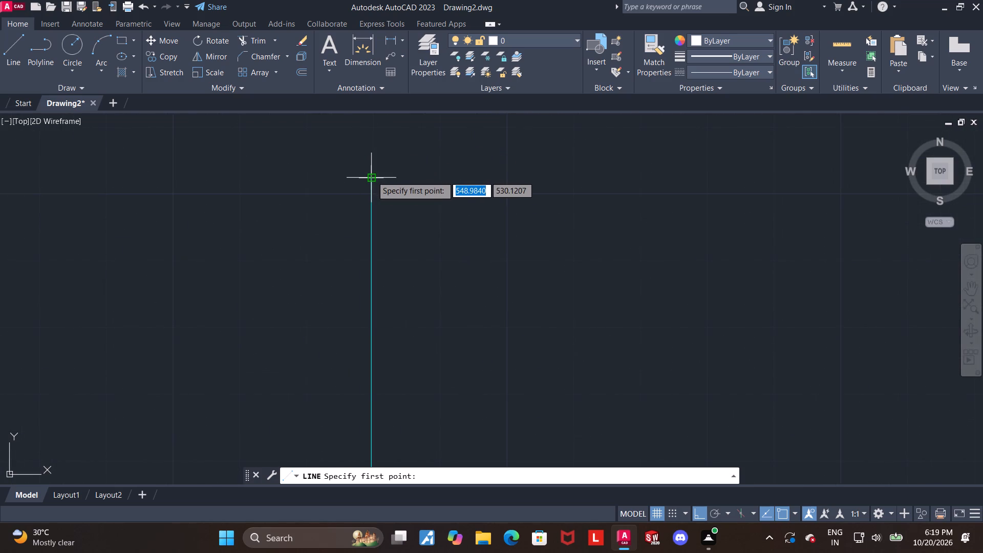
left_click(372, 176)
scroll(372, 187, "down", 9)
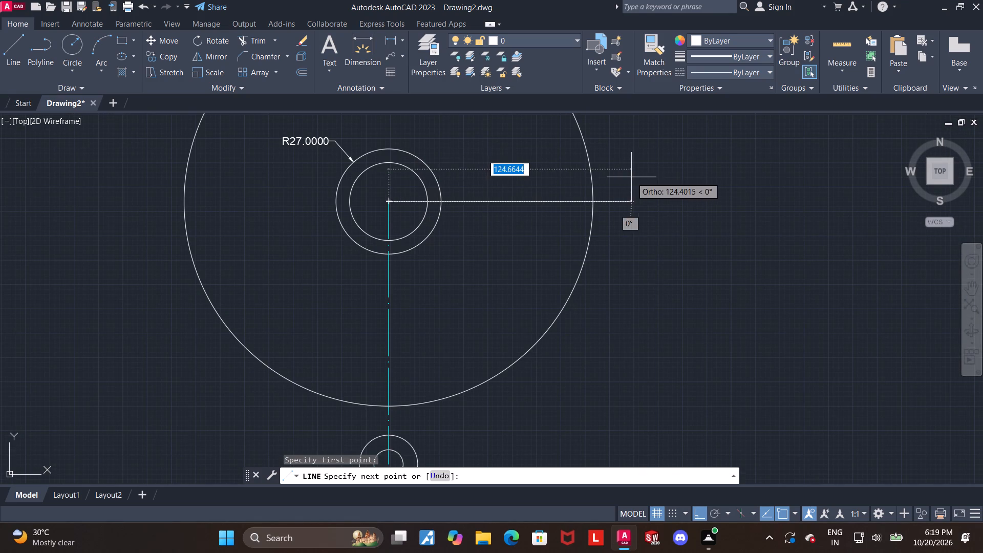
left_click(631, 177)
key("Escape")
key("Escape")
Trim the radius 105 circle down to the lower-right quarter arc between the vertical centre line and the horizontal line.
left_click(256, 39)
scroll(269, 123, "down", 2)
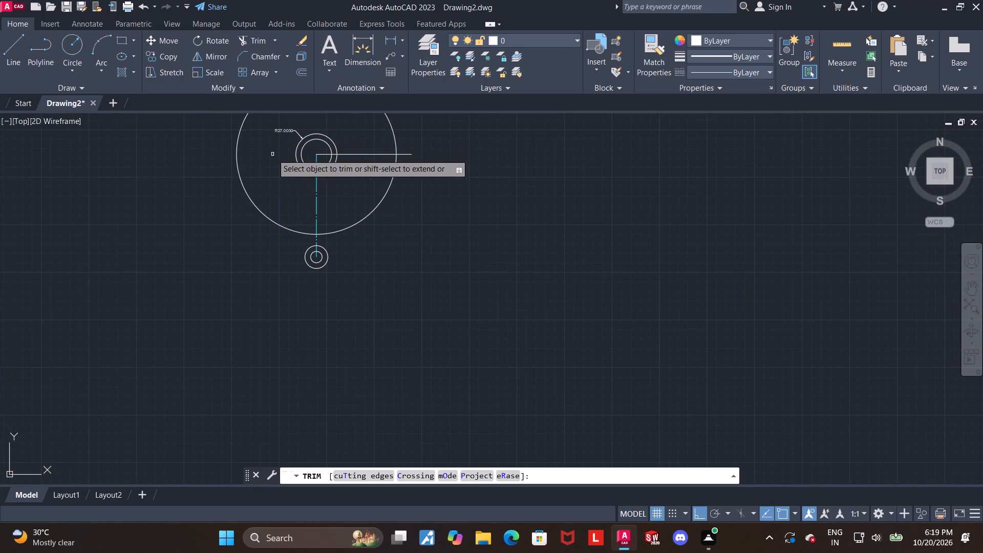
left_click_drag(270, 155, 199, 150)
scroll(337, 150, "up", 2)
key("Escape")
left_click(376, 163)
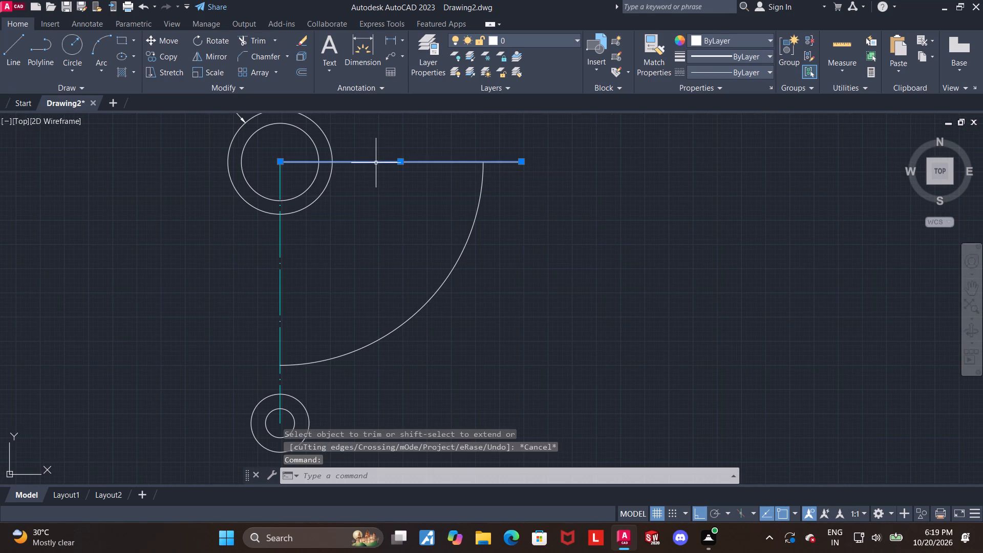
key("Escape")
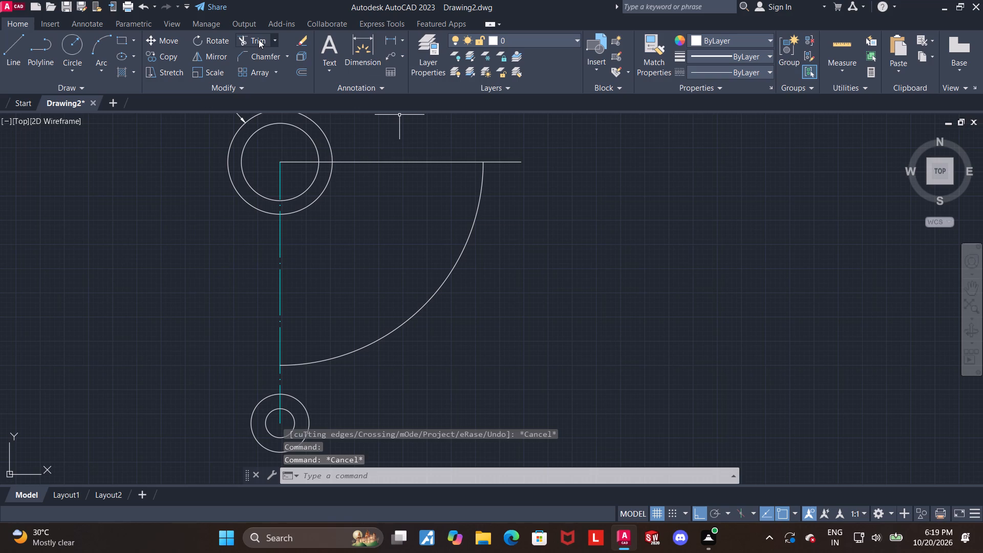
Trim away the horizontal line's portions between the radius 27 circle and the radius 105 arc and beyond the arc.
left_click(259, 39)
left_click_drag(410, 184, 406, 152)
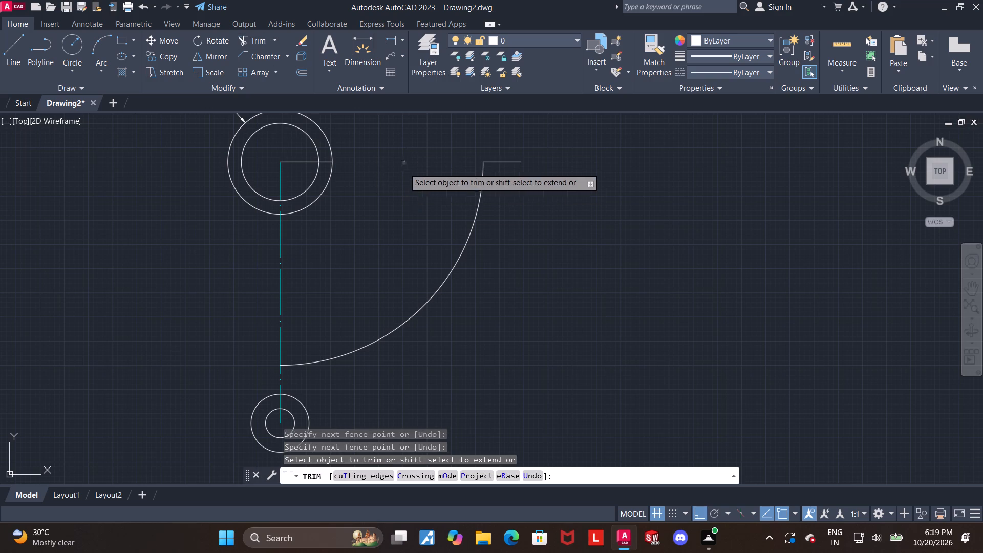
left_click_drag(508, 177, 505, 156)
middle_click_drag(526, 186, 543, 161)
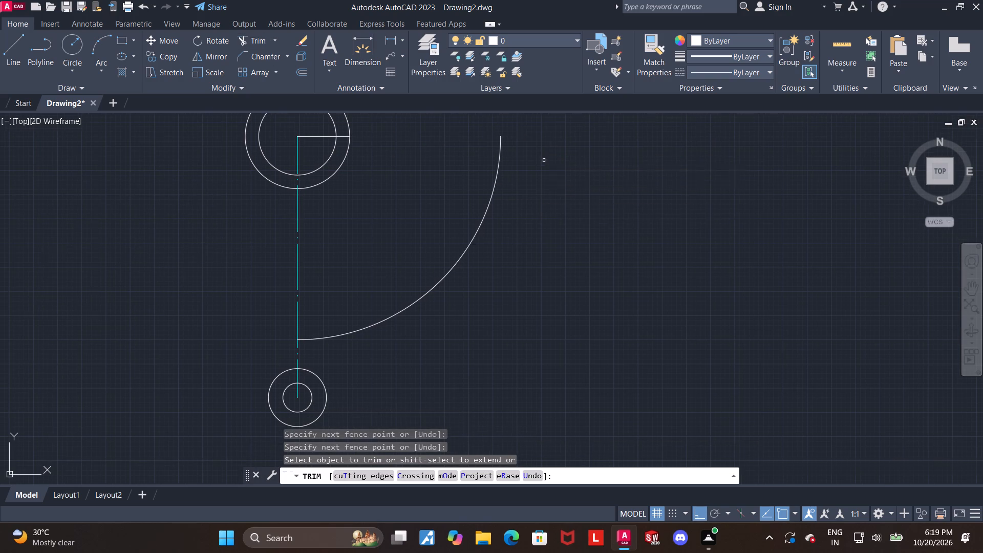
key("Escape")
Draw a circle of radius 7.5 centred on the radius 105 arc's lower end, on the vertical centre line.
middle_click_drag(584, 227, 653, 188)
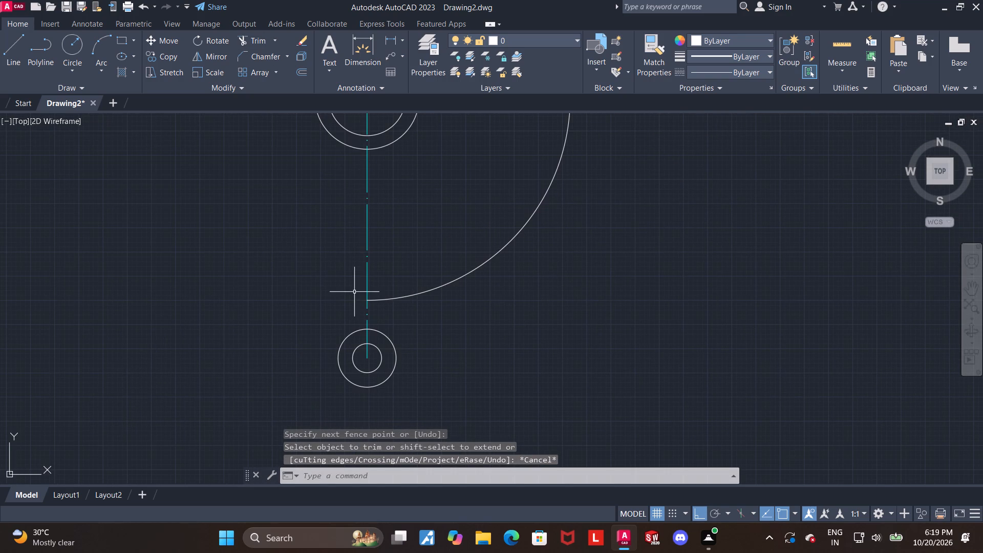
left_click(78, 47)
scroll(374, 313, "up", 2)
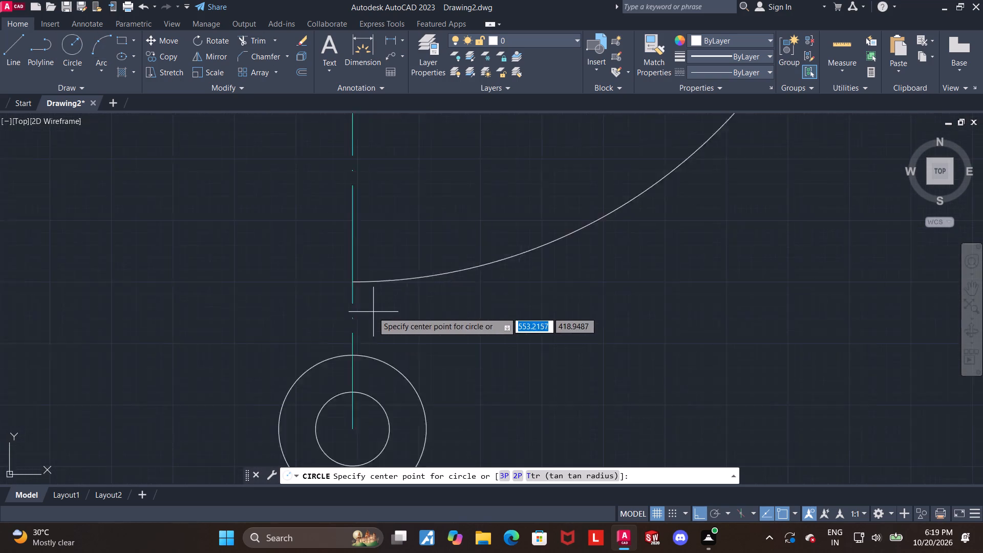
scroll(373, 312, "up", 1)
left_click(337, 263)
scroll(356, 256, "down", 1)
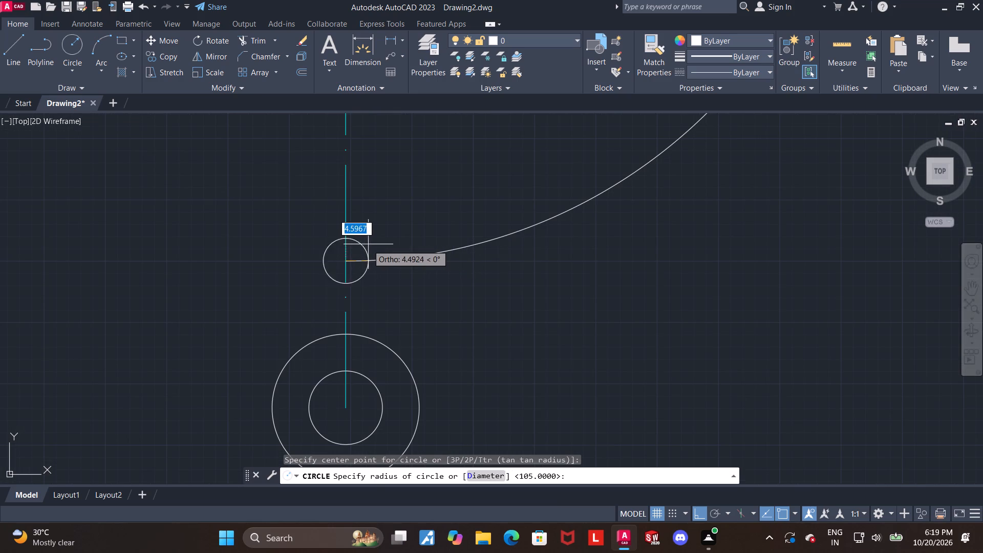
type("7.5")
key("Return")
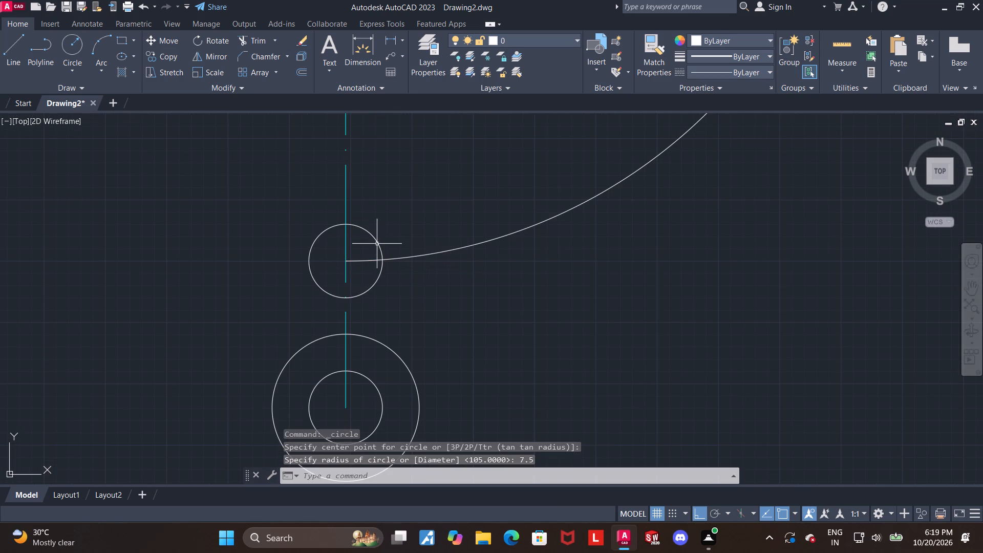
key("Escape")
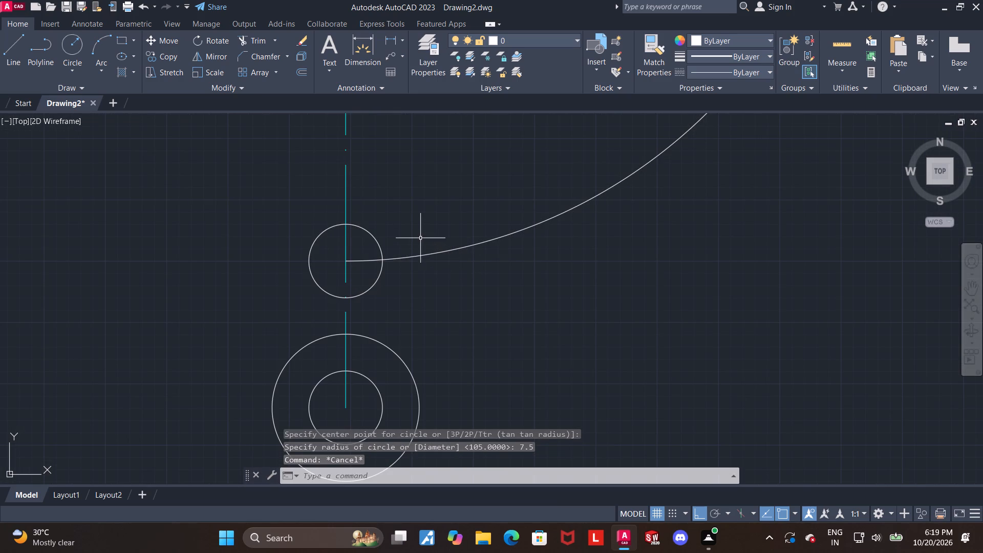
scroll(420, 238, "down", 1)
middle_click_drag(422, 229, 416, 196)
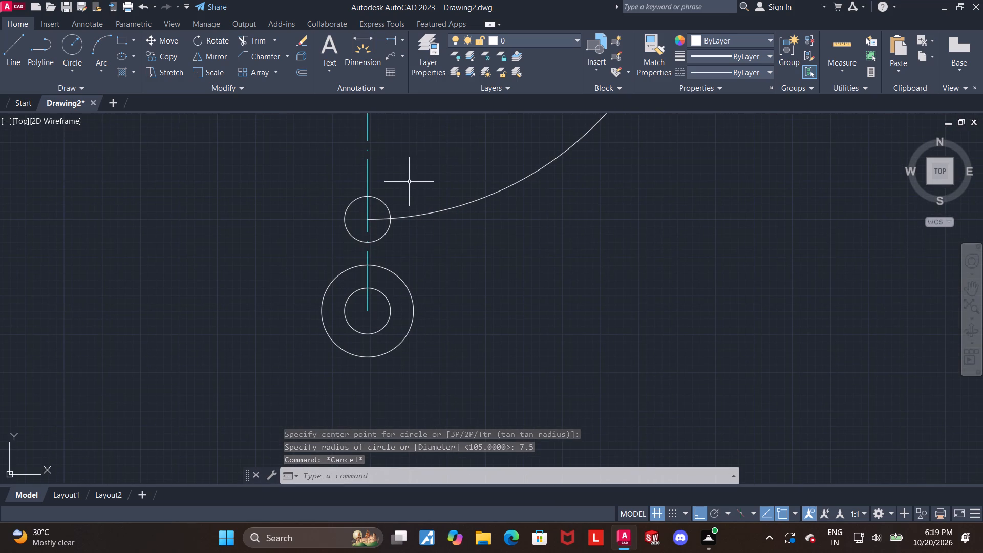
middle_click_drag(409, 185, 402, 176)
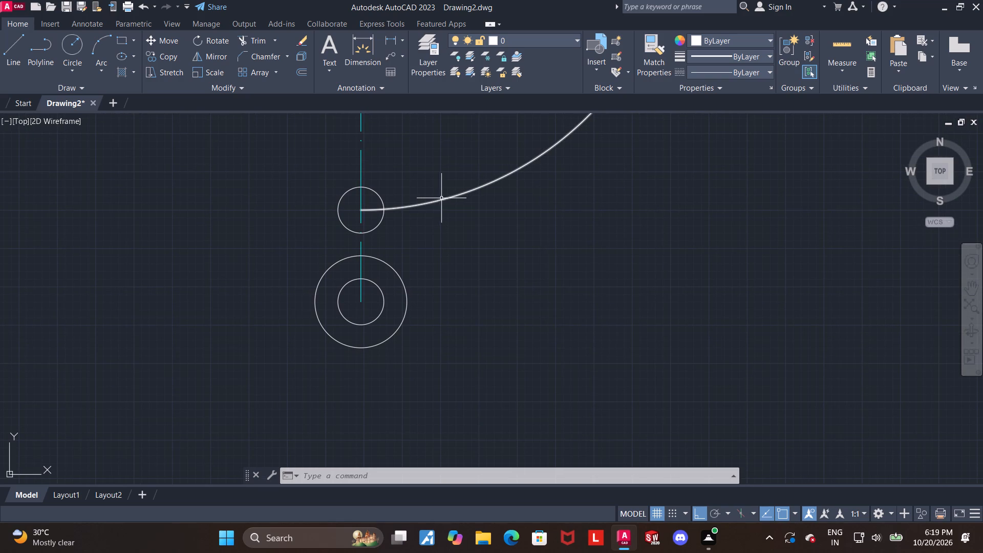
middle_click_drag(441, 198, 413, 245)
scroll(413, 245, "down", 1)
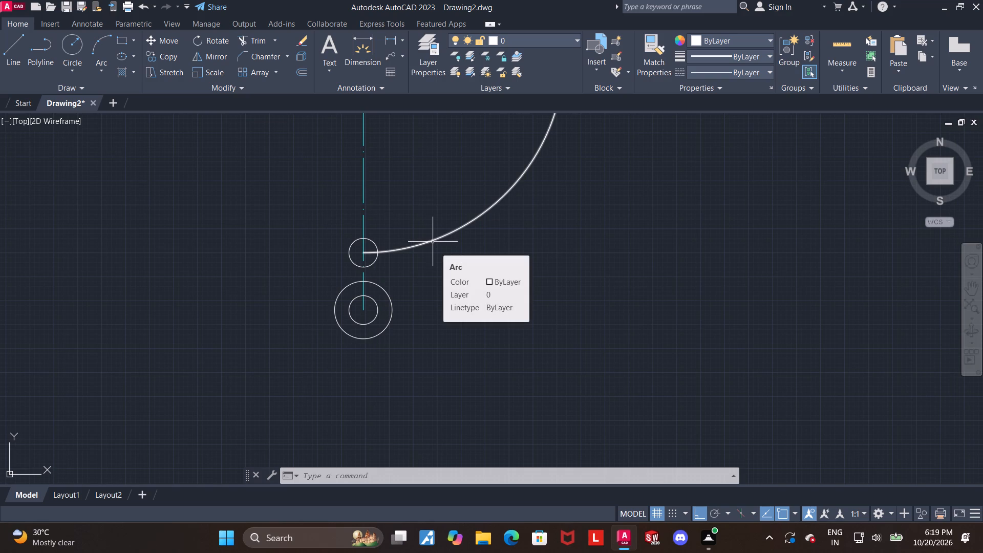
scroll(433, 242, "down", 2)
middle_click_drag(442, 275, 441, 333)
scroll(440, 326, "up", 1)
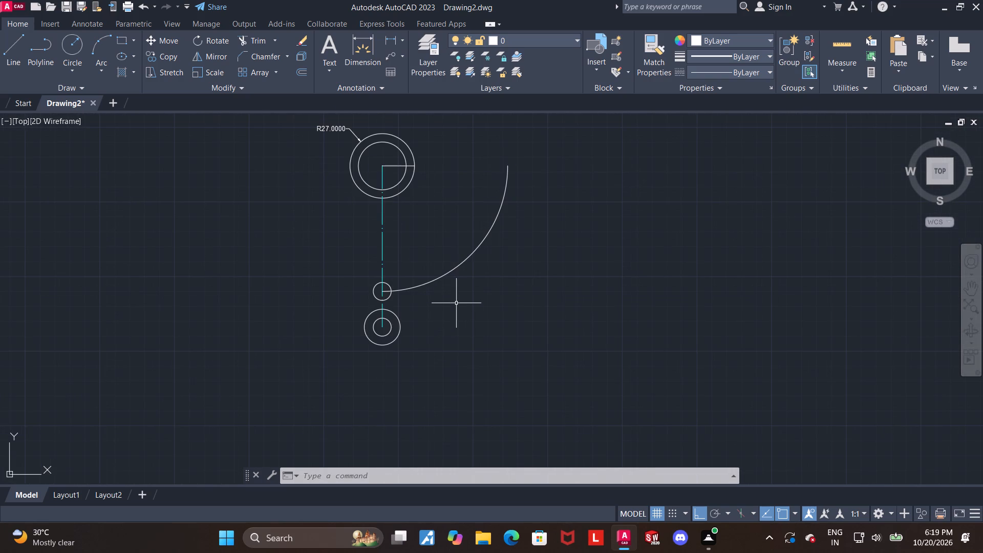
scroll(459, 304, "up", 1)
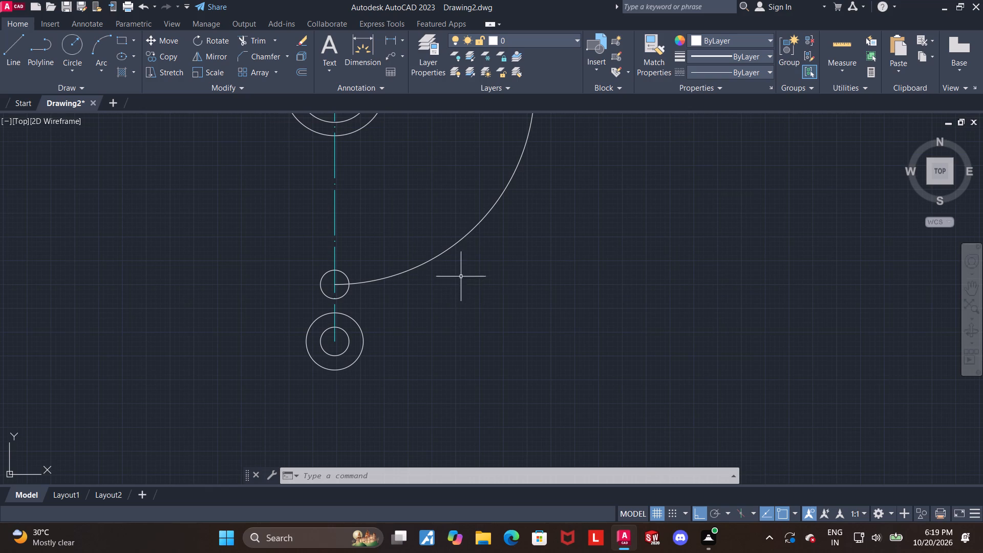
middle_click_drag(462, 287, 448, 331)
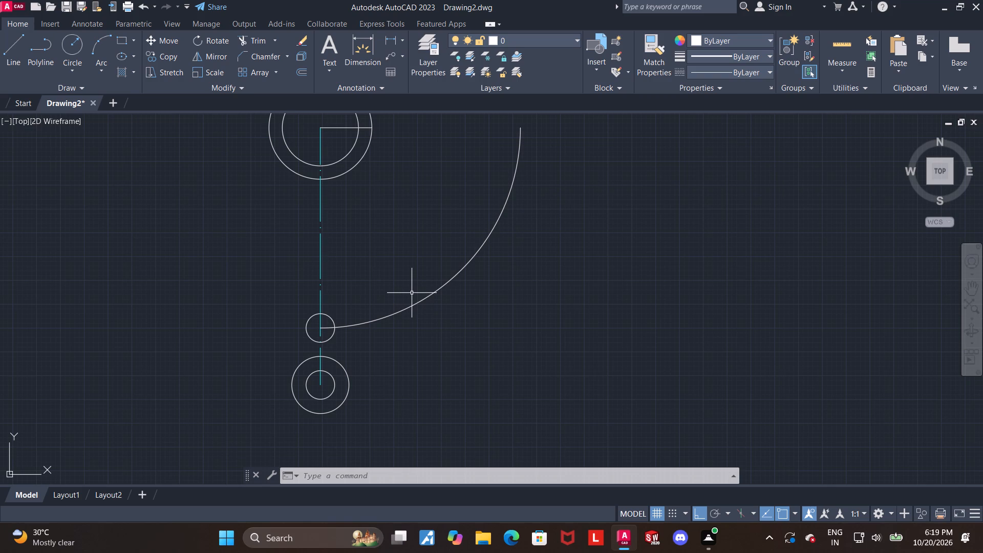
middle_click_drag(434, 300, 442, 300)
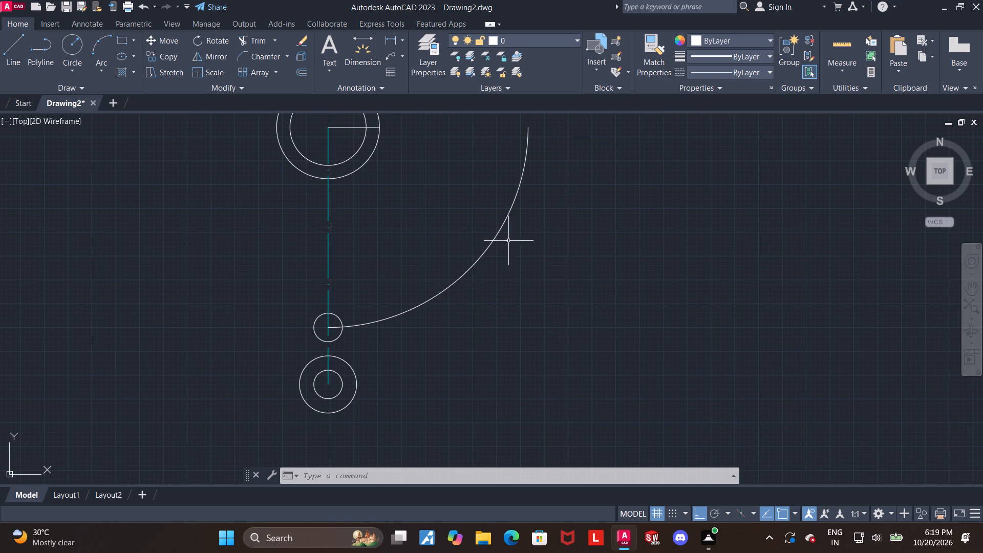
Change the radius 105 arc's linetype to the dash-dot centre linetype.
left_click(482, 257)
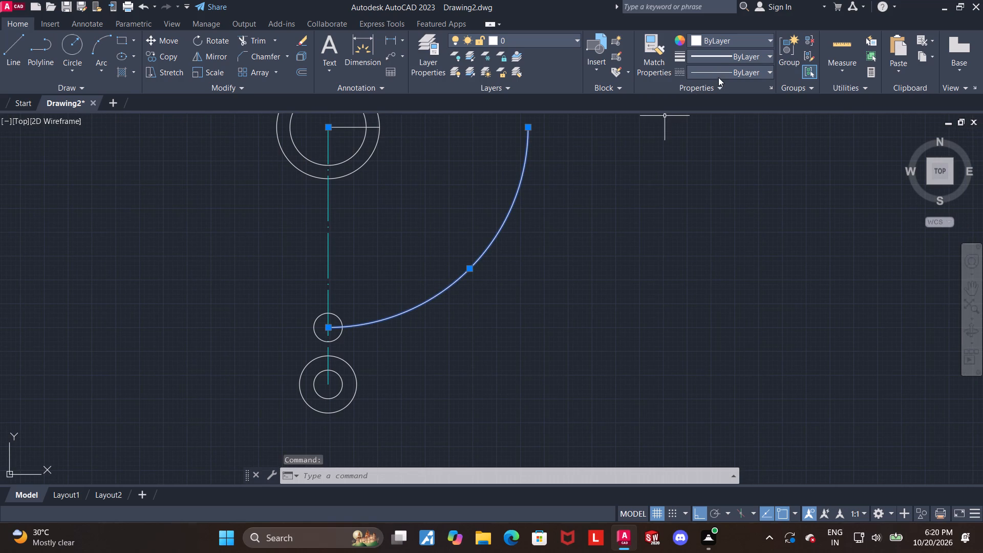
left_click(718, 77)
left_click(728, 116)
key("Escape")
With Ortho off, draw a line about 153 long from the upper circles' centre, sloping down to the right at 45 degrees.
middle_click_drag(569, 270, 574, 264)
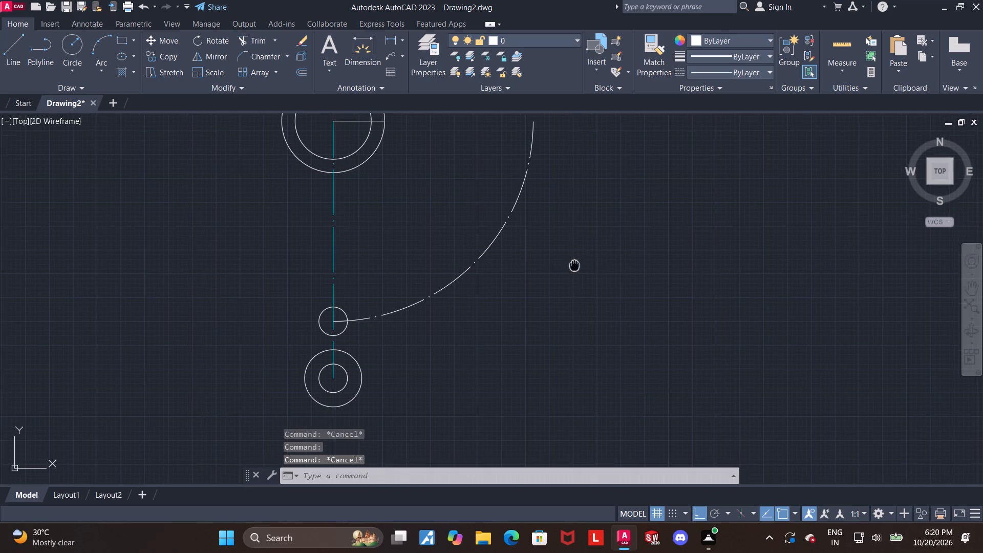
middle_click_drag(574, 264, 587, 250)
middle_click_drag(553, 267, 546, 292)
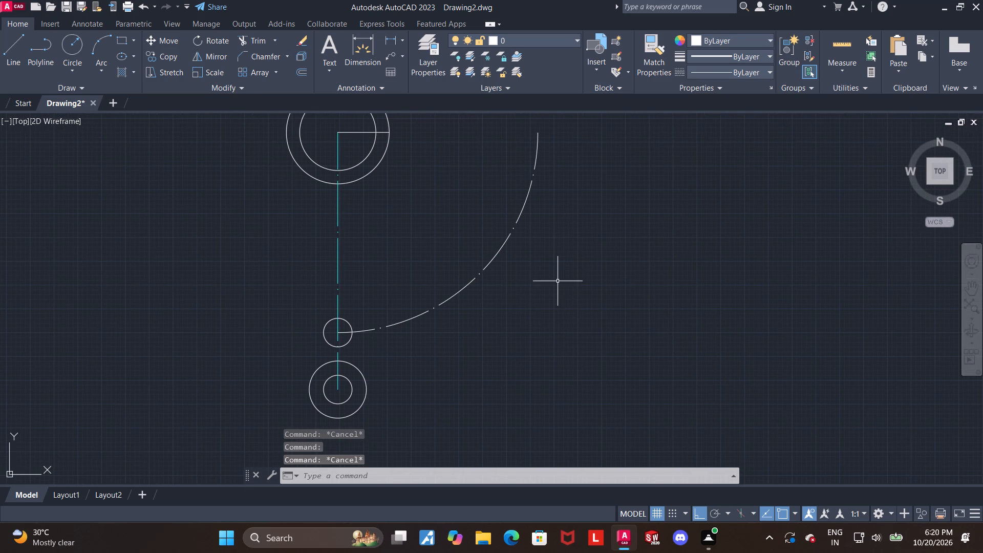
left_click(10, 48)
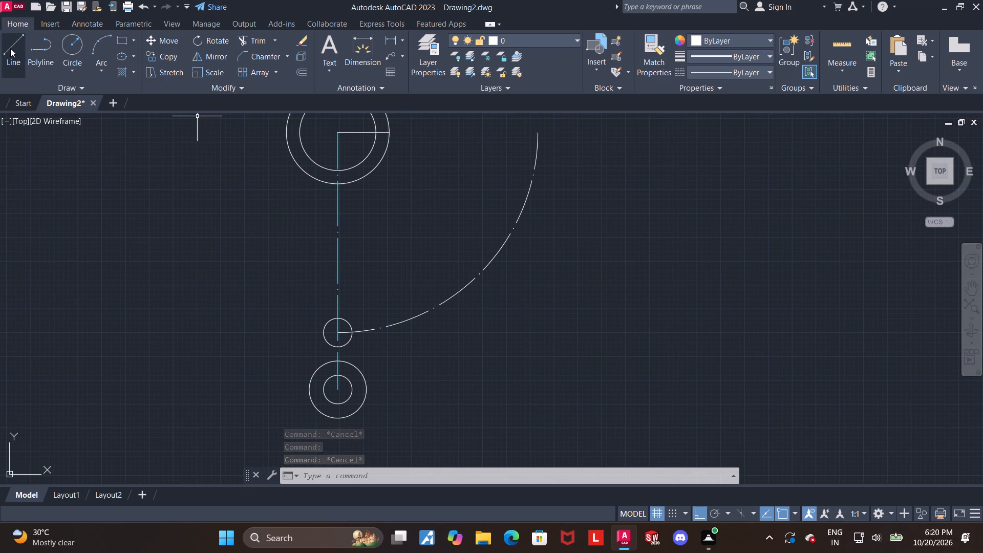
scroll(337, 126, "up", 8)
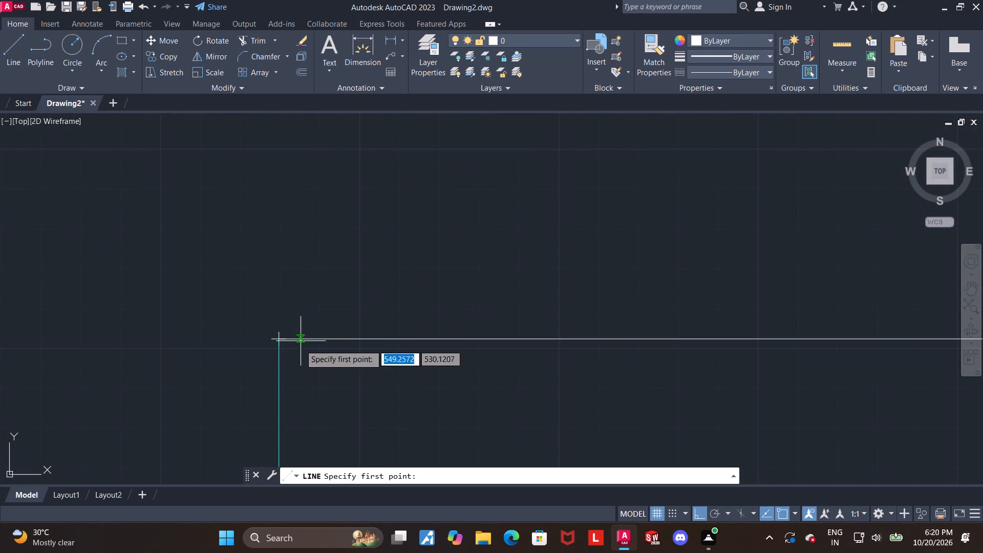
scroll(292, 363, "up", 4)
left_click(193, 208)
scroll(207, 230, "down", 12)
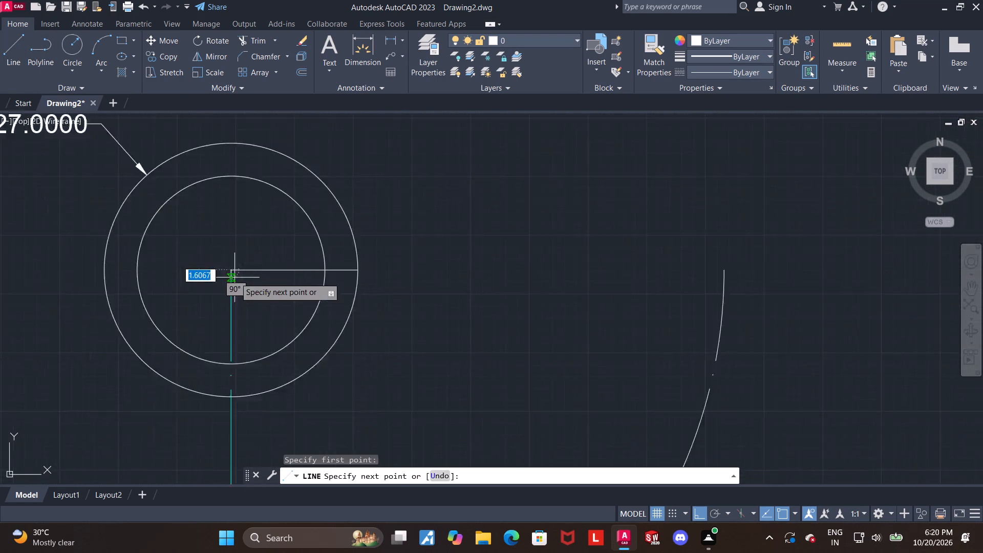
scroll(235, 278, "down", 5)
scroll(264, 314, "up", 1)
key("F8")
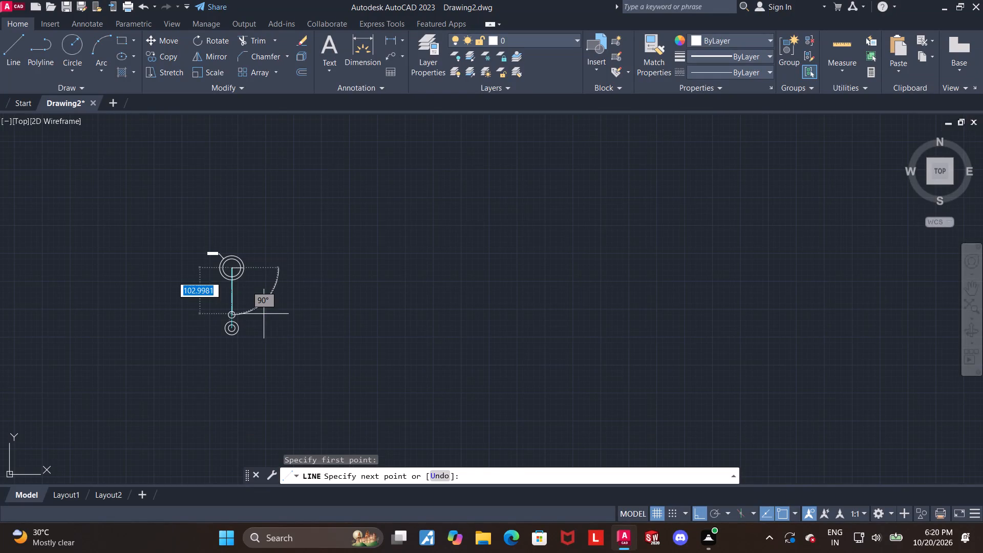
scroll(267, 313, "up", 2)
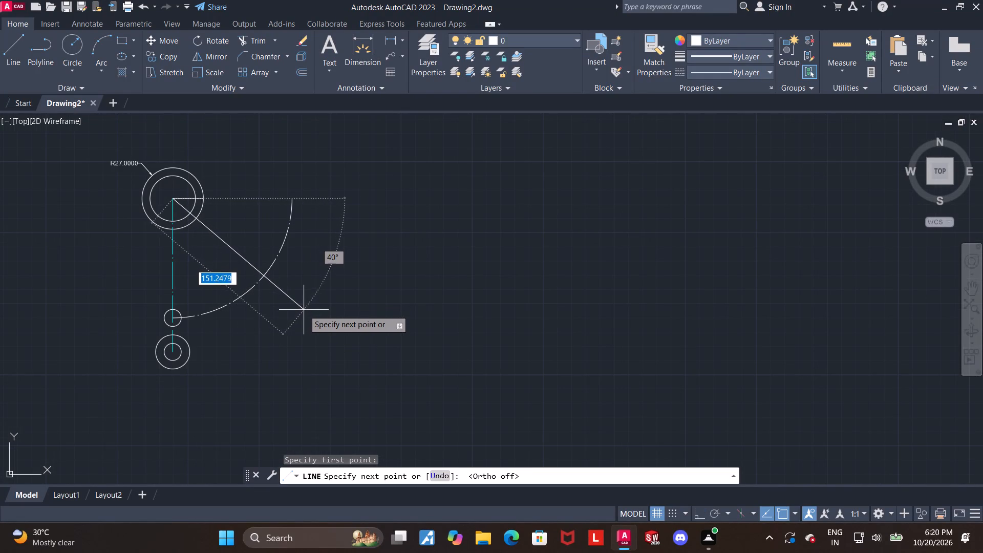
key("Tab")
type("45")
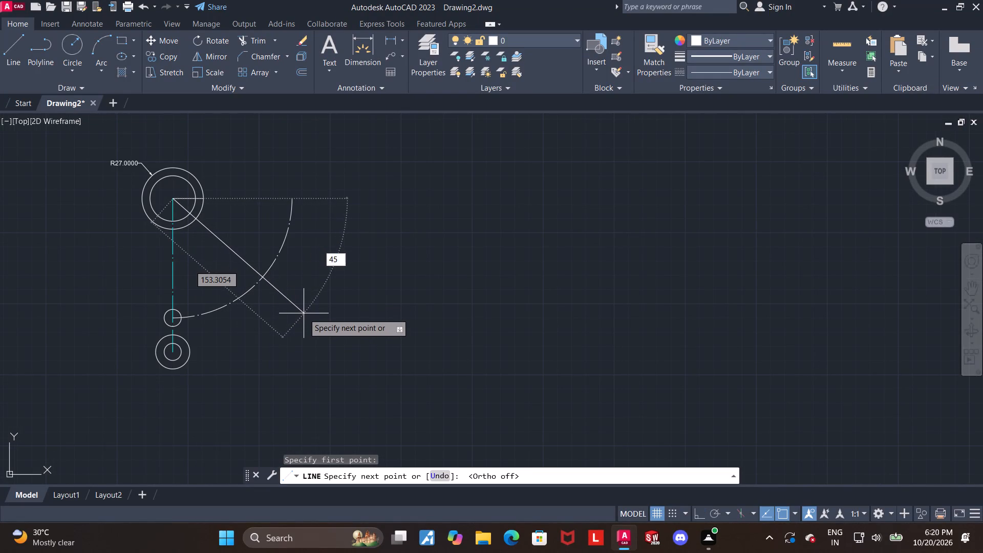
key("Return")
key("Escape")
key("Escape")
key("Escape")
Check the angle between the vertical centre line and the inclined line using a trial angular dimension without placing it.
middle_click_drag(294, 309, 327, 275)
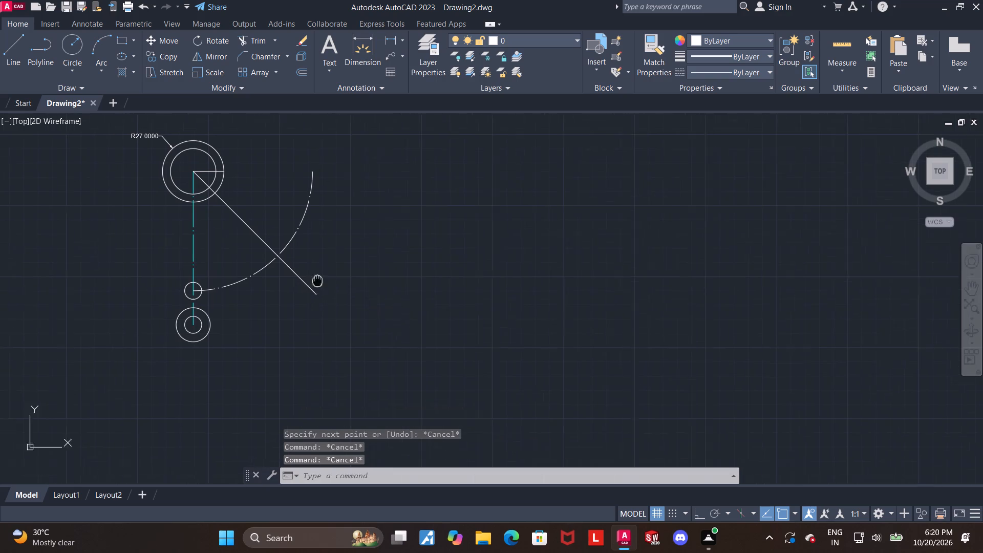
middle_click_drag(327, 275, 328, 274)
scroll(247, 295, "up", 1)
left_click(358, 55)
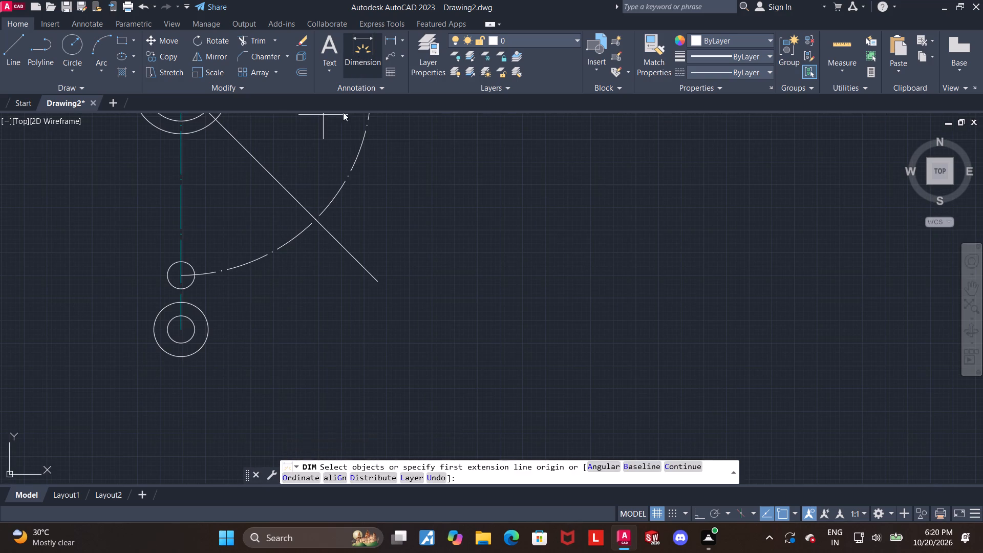
scroll(276, 313, "up", 2)
left_click(30, 271)
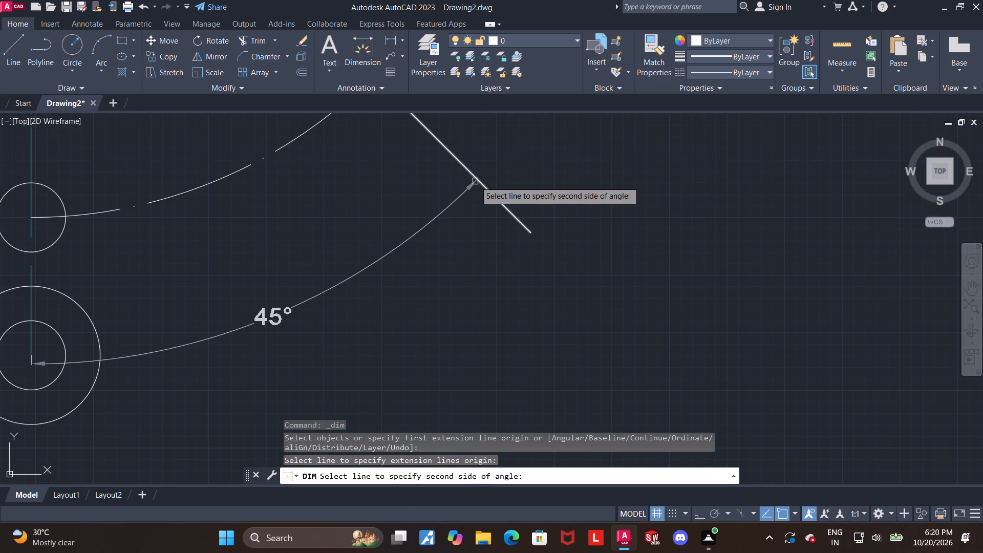
scroll(475, 181, "down", 1)
key("Escape")
Draw a circle of radius 18 centred where the inclined line crosses the radius 105 arc.
middle_click_drag(387, 239, 451, 268)
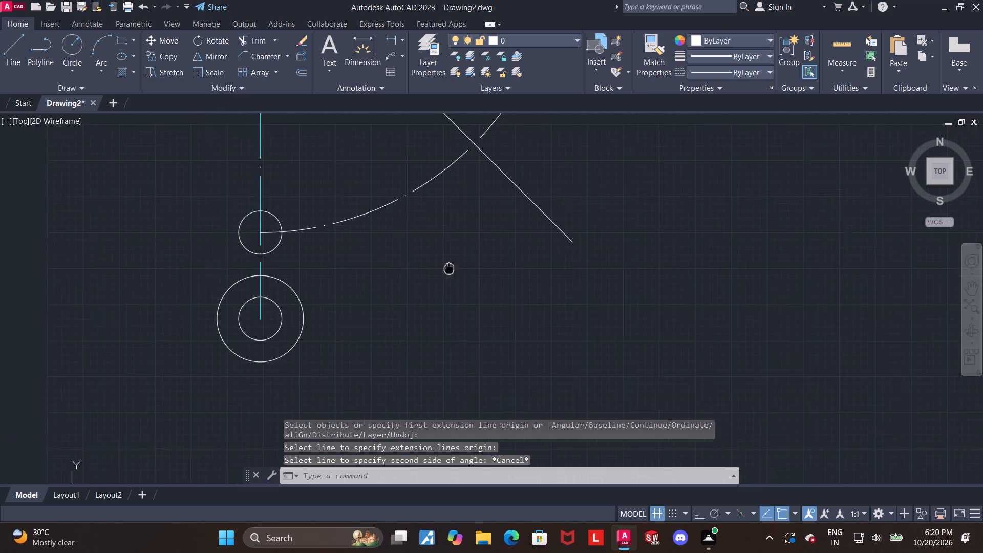
middle_click_drag(451, 268, 454, 270)
middle_click_drag(402, 258, 409, 290)
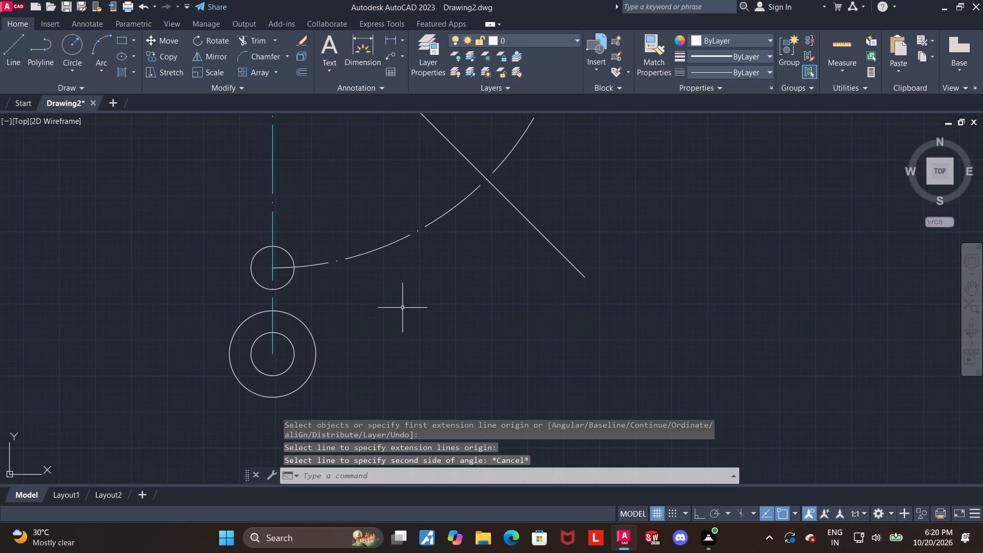
middle_click(402, 323)
middle_click_drag(394, 308, 375, 351)
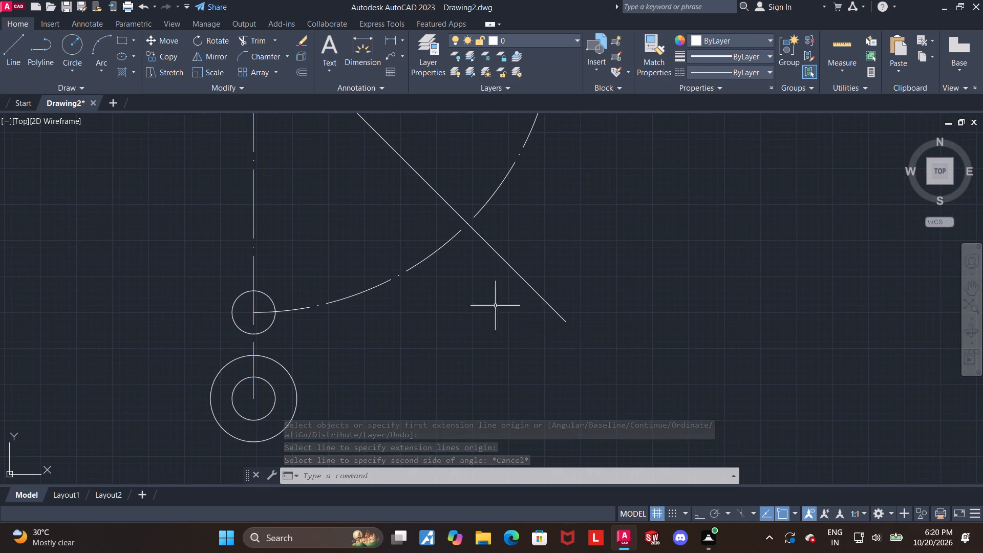
middle_click_drag(468, 302, 433, 341)
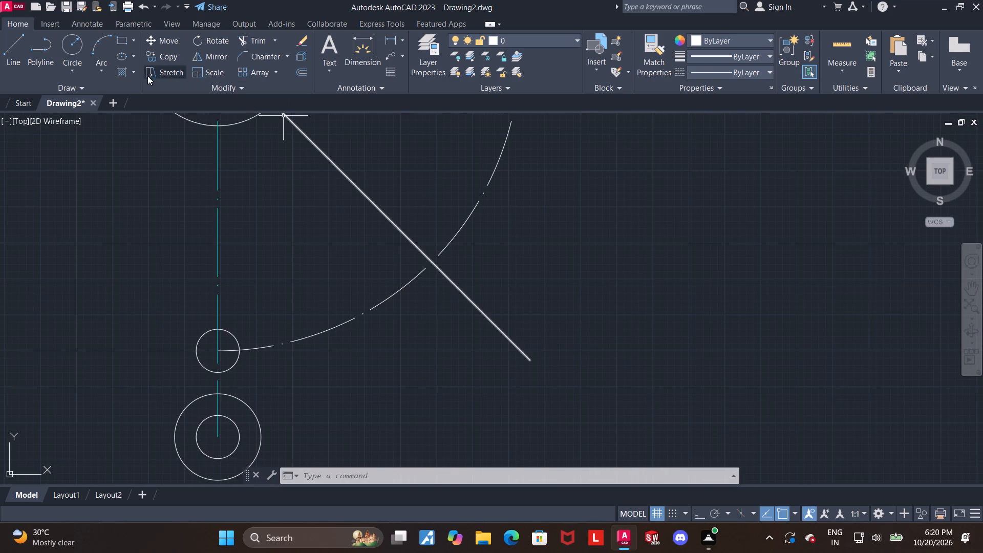
left_click(69, 38)
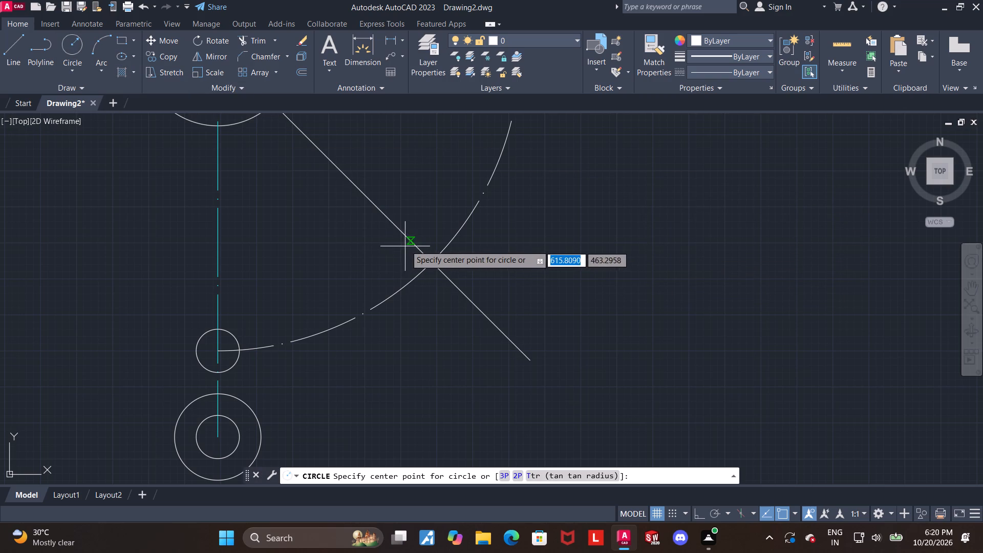
left_click(432, 261)
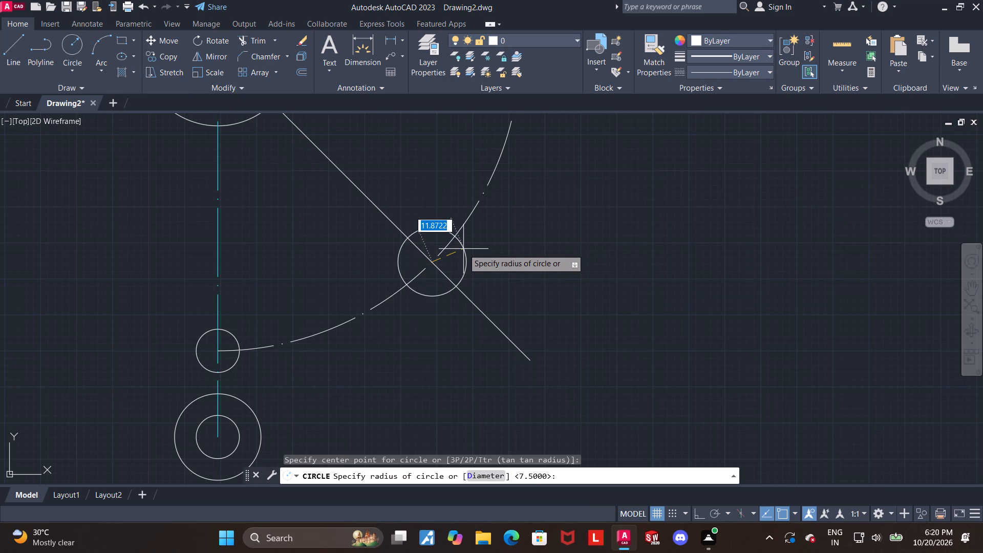
type("18")
key("Return")
key("Escape")
key("Escape")
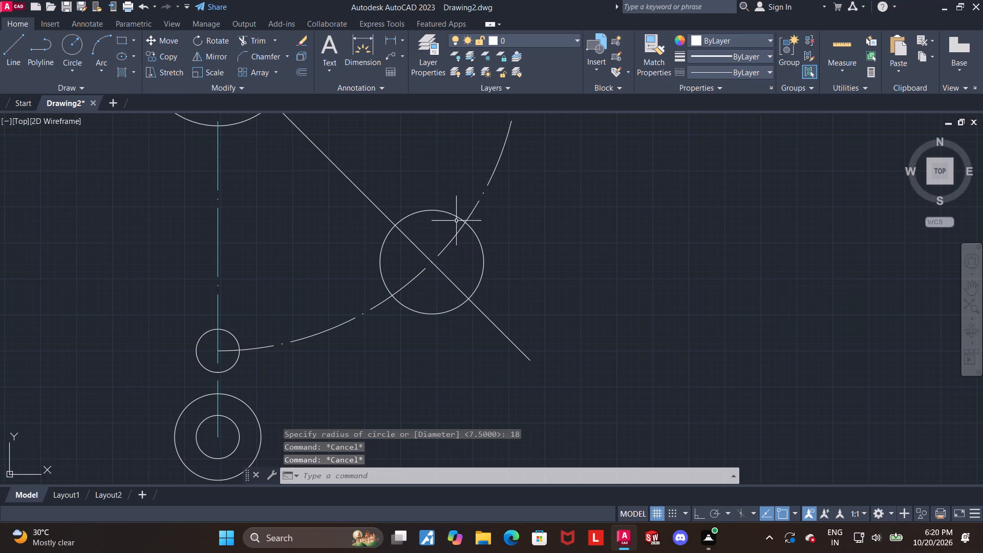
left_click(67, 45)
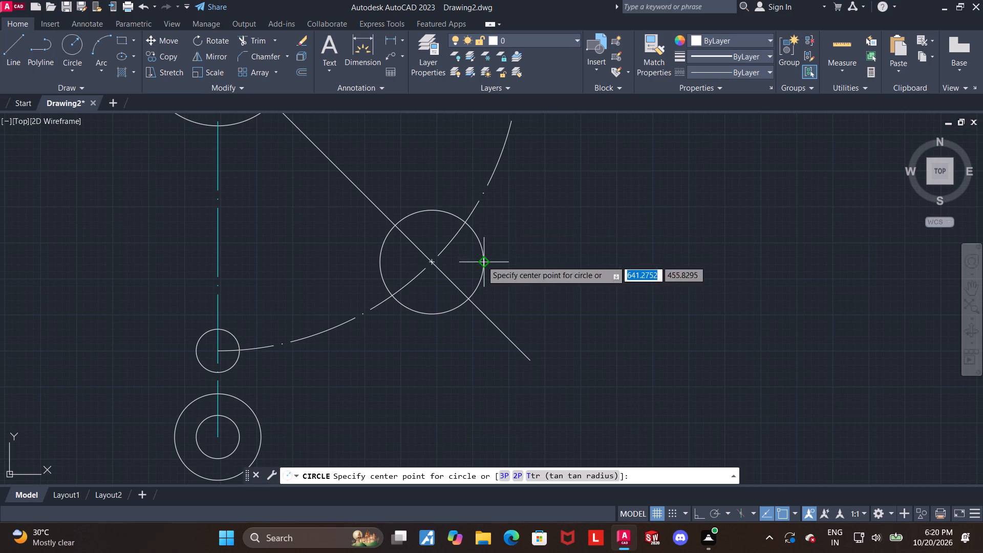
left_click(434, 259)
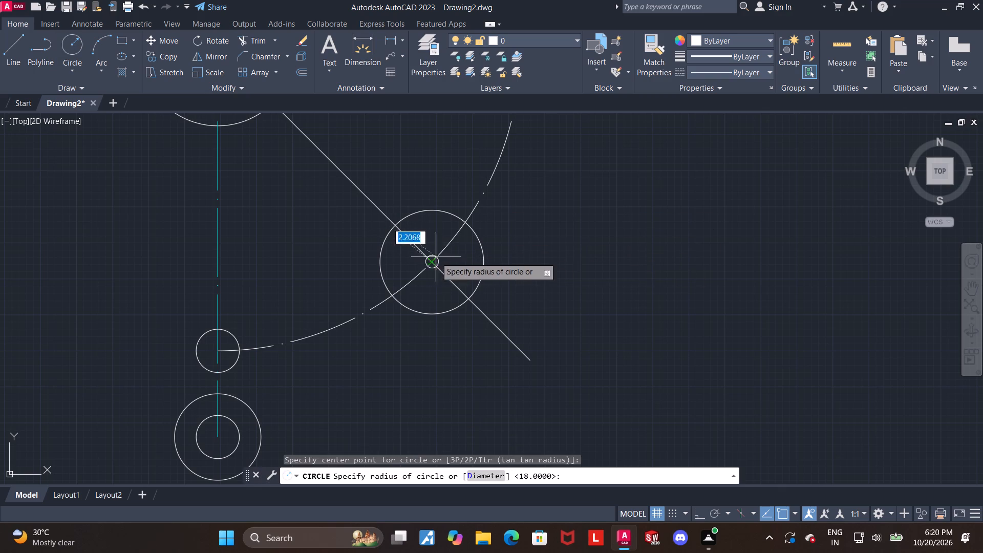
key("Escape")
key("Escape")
Draw a circle of radius 25.5 concentric with the radius 18 circle on the inclined line.
left_click(72, 57)
scroll(380, 218, "up", 1)
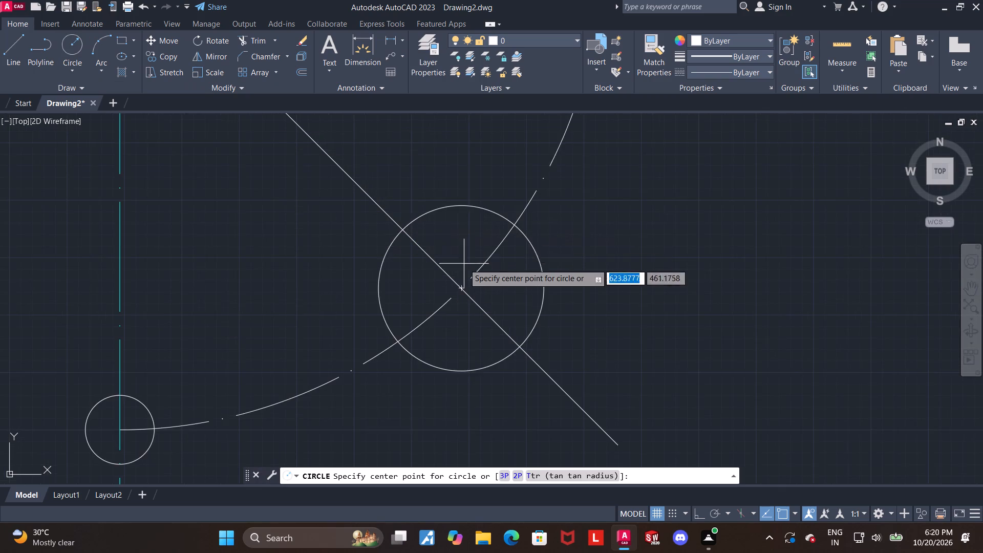
scroll(474, 287, "up", 1)
left_click(452, 289)
scroll(452, 289, "up", 1)
scroll(452, 289, "down", 3)
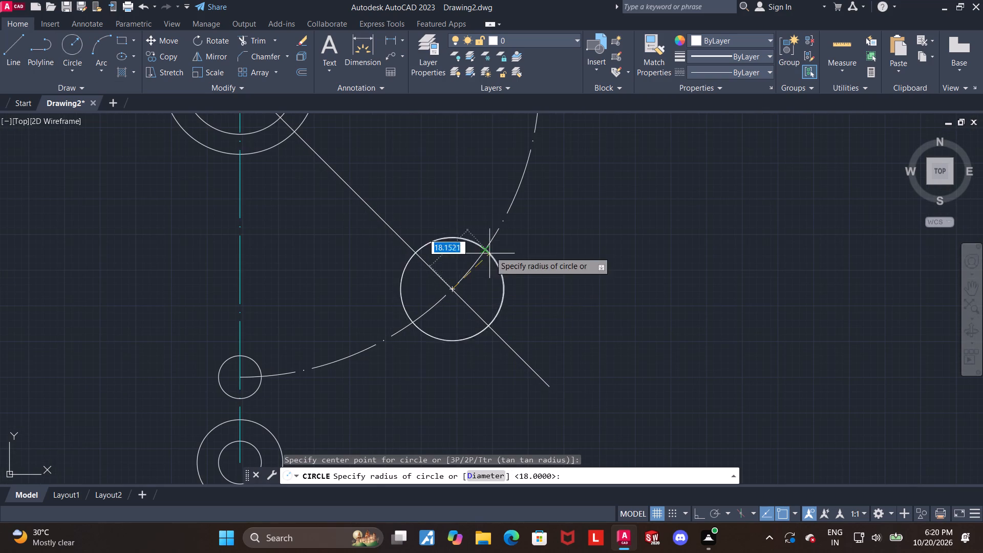
type("26")
key("BackSpace")
type("5.5")
key("Return")
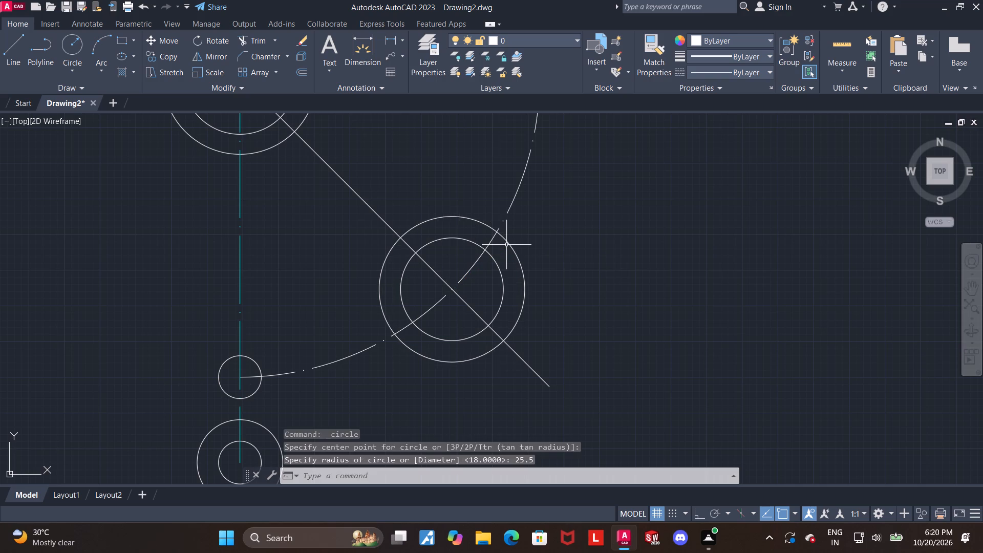
key("Escape")
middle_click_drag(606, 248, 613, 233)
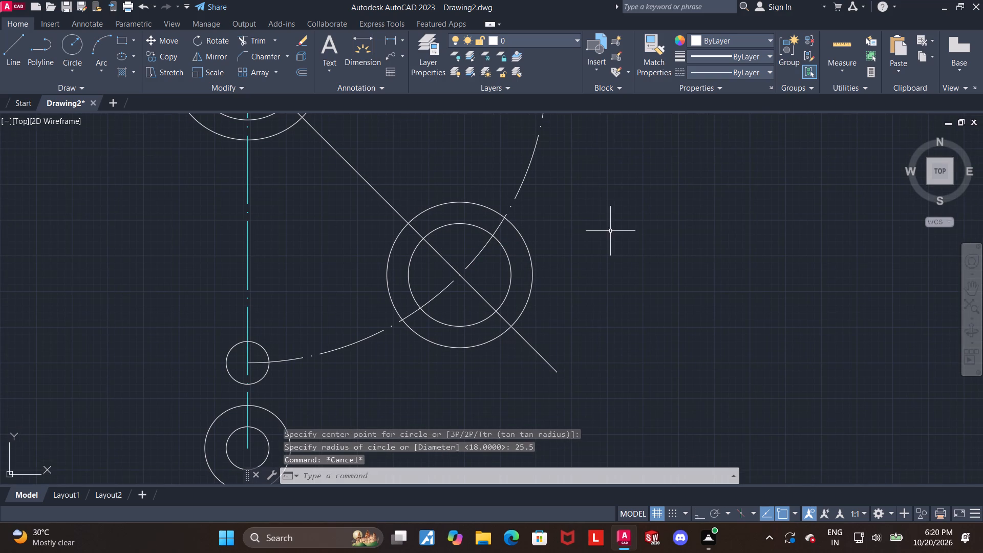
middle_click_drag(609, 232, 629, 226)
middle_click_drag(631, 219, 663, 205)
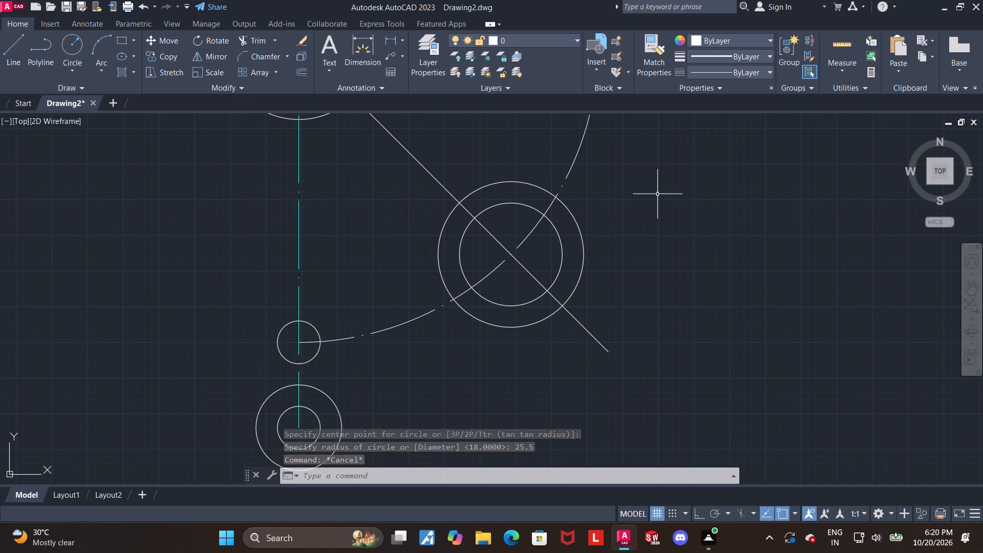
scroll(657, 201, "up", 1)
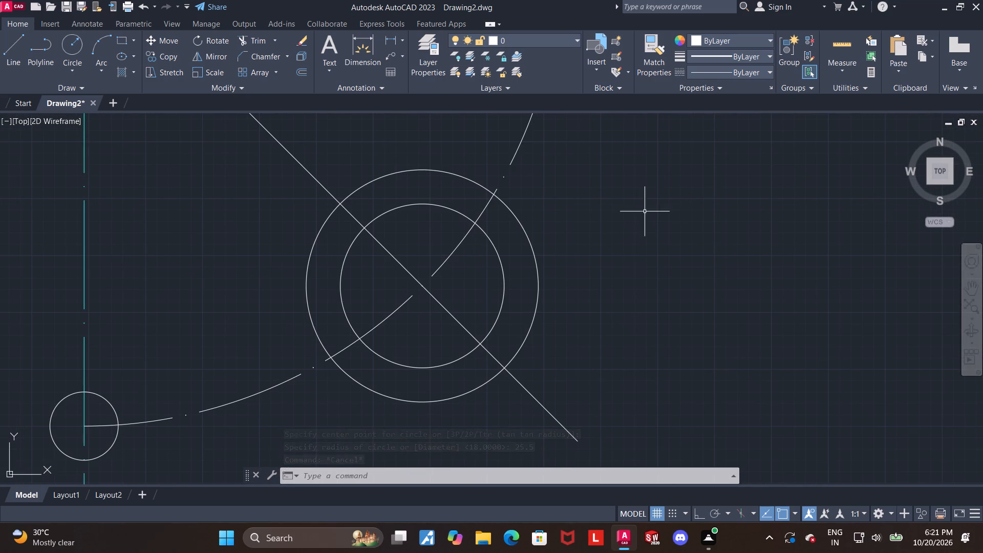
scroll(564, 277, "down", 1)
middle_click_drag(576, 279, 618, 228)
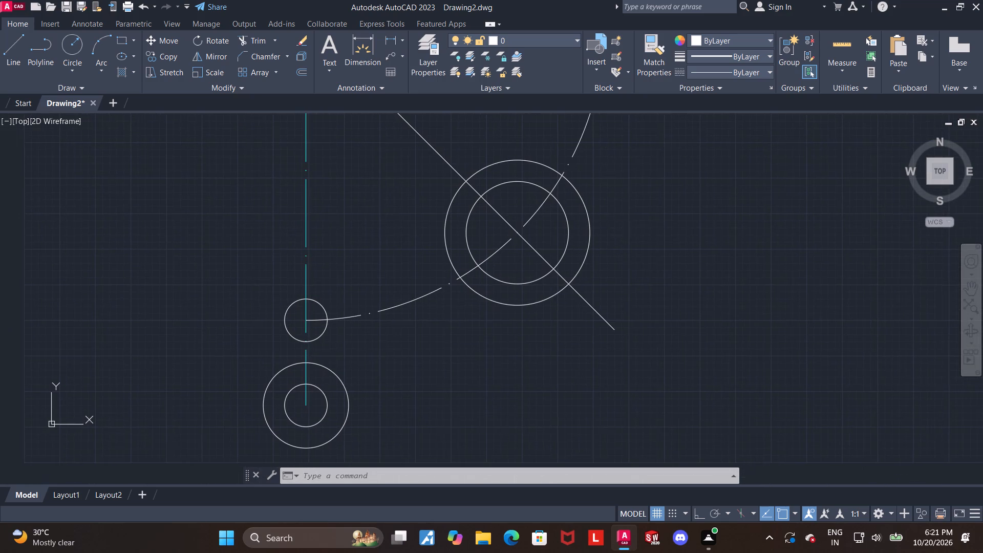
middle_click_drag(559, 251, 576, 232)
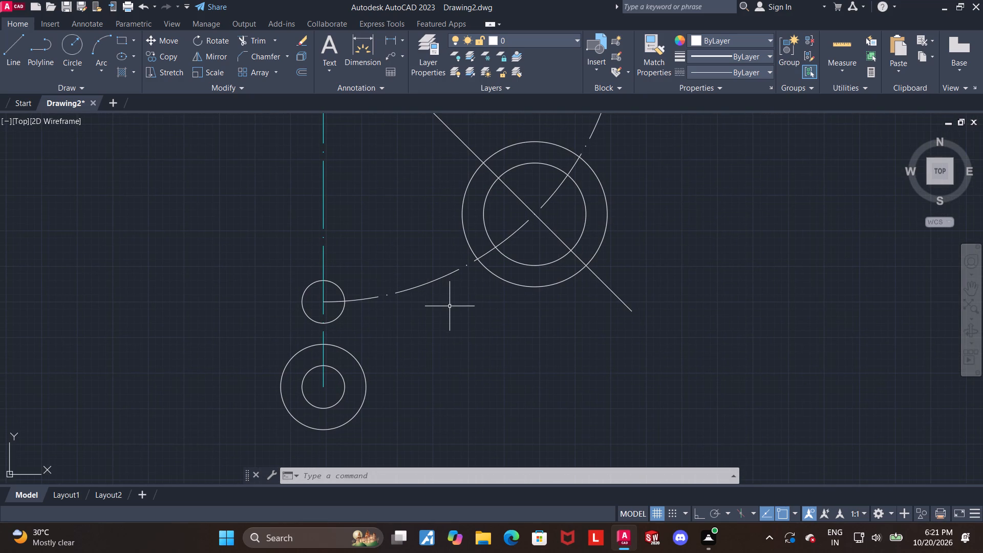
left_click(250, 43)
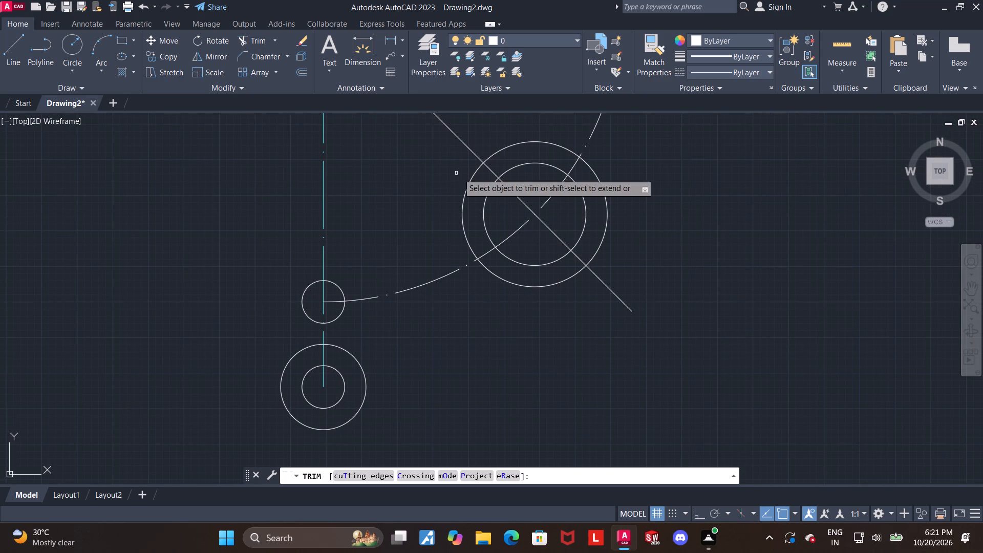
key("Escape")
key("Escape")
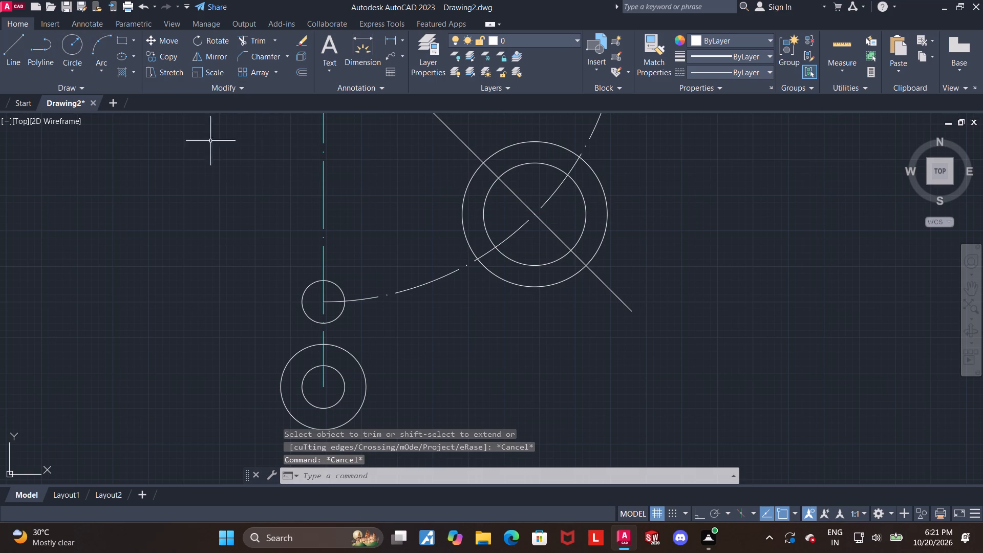
Draw a radius 75 circle tangent to the top of the radius 7.5 circle and the upper-left side of the radius 18 circle.
left_click(68, 66)
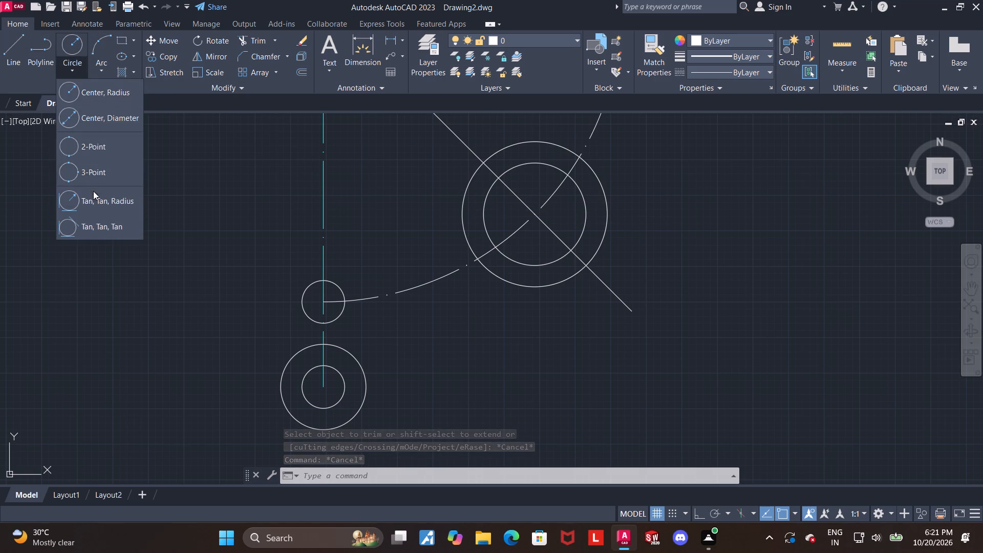
left_click(93, 193)
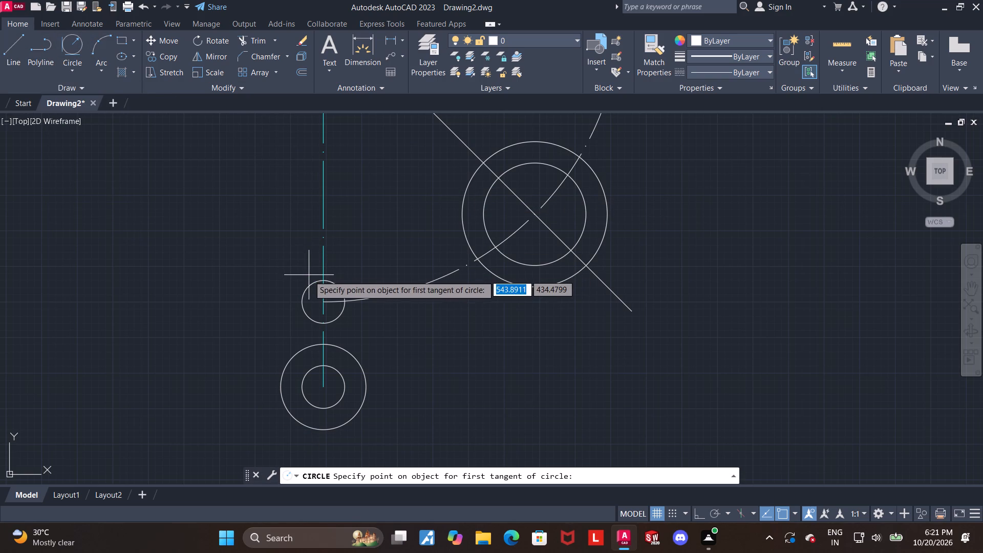
left_click(310, 280)
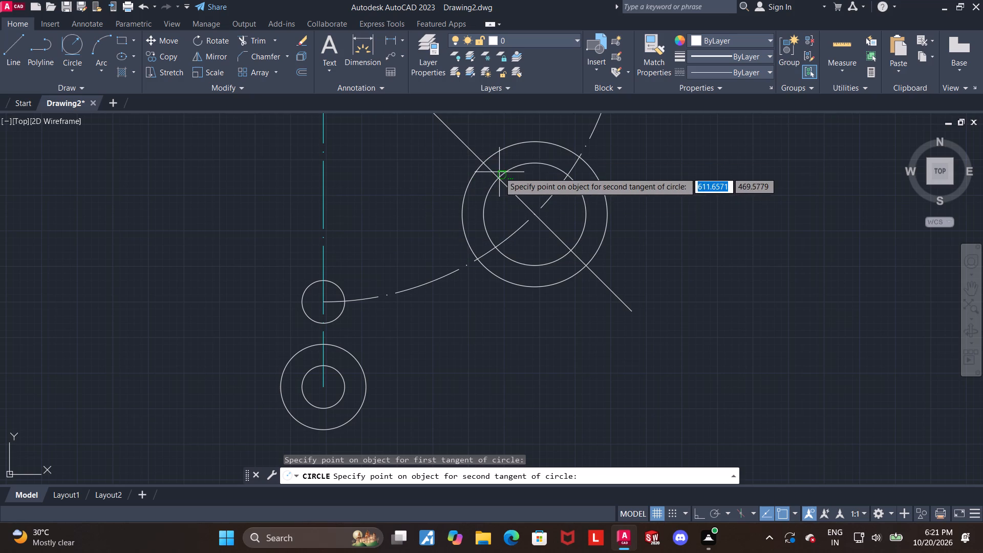
left_click(505, 169)
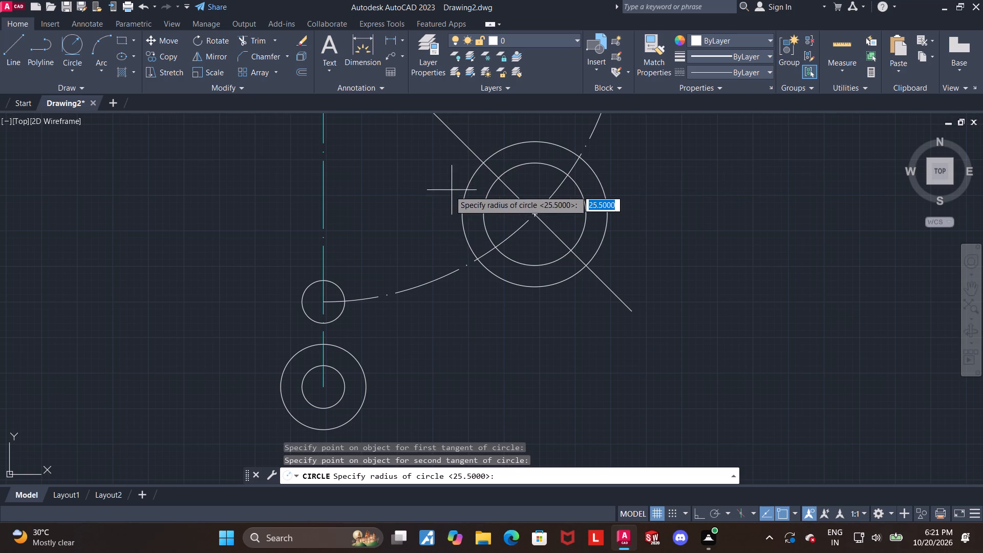
type("75")
key("Return")
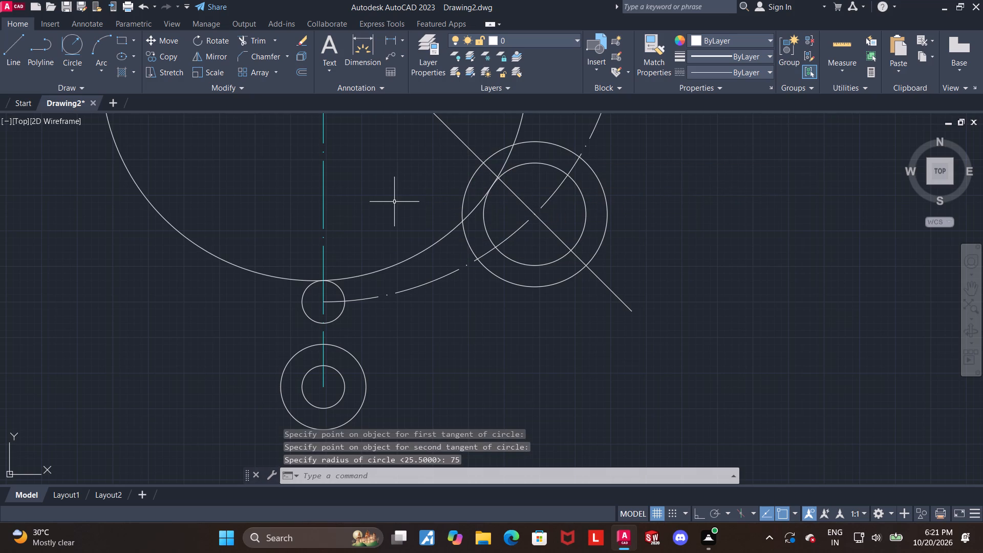
key("Escape")
Trim the radius 75 circle to leave only the arc joining the radius 7.5 and radius 18 circles.
scroll(405, 197, "down", 1)
middle_click_drag(409, 184, 408, 266)
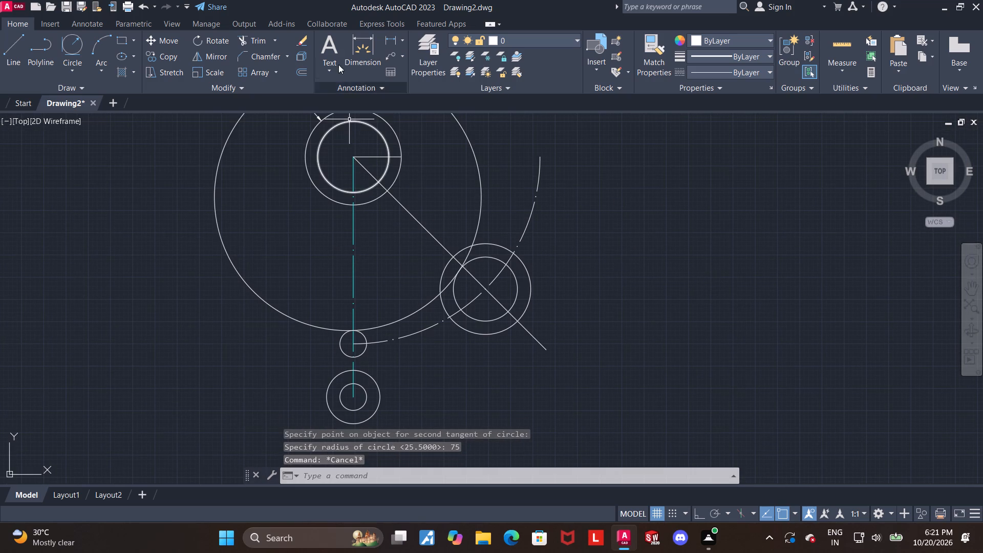
left_click(265, 38)
left_click_drag(239, 248, 175, 230)
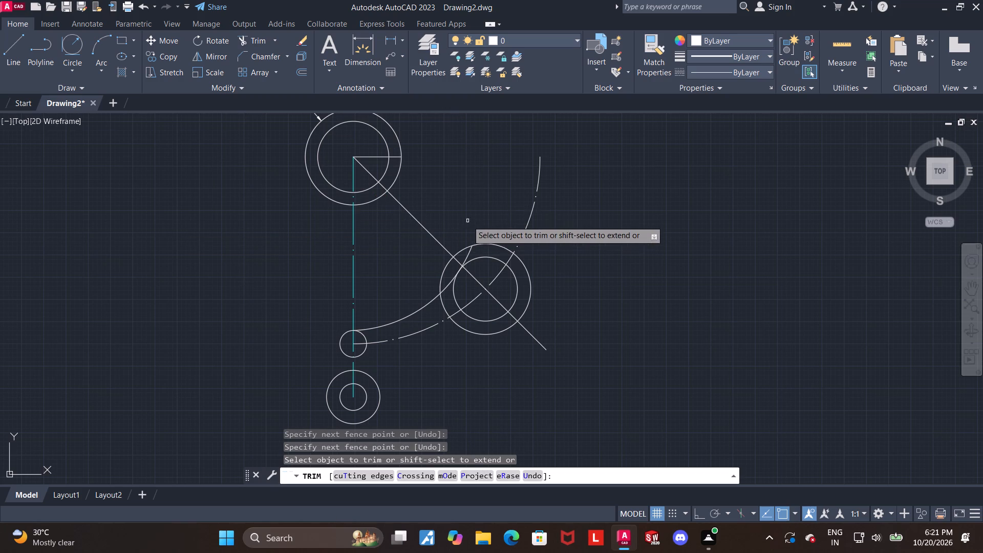
scroll(473, 235, "up", 1)
left_click(464, 264)
middle_click_drag(394, 292, 391, 232)
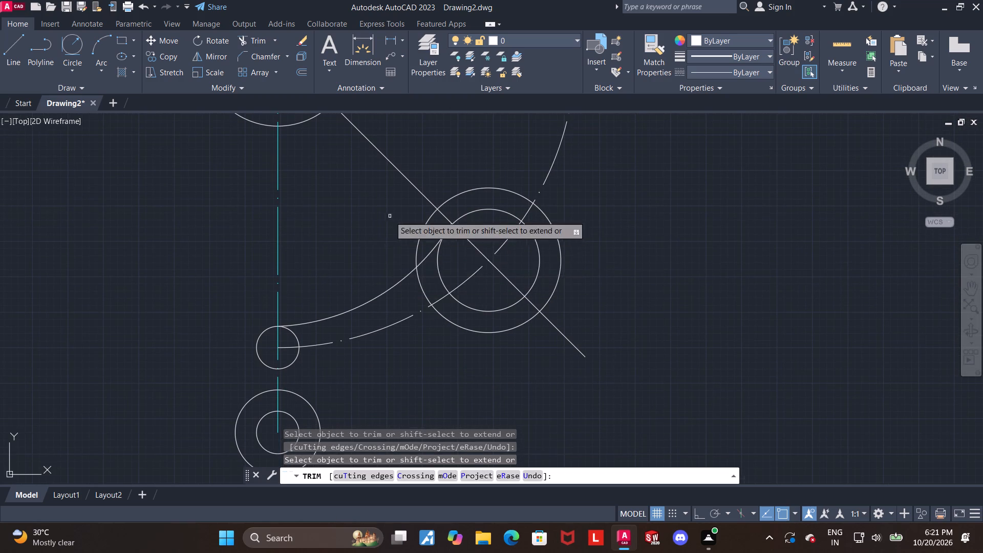
key("Escape")
middle_click_drag(375, 240, 377, 217)
key("Escape")
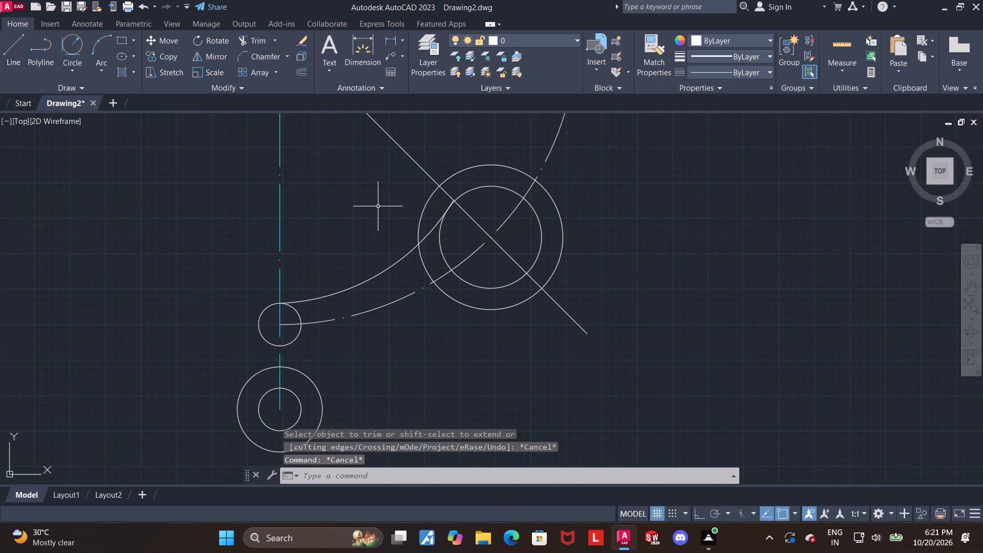
Draw a radius 97.5 circle tangent to the bottom of the radius 7.5 circle and the lower-right side of the radius 18 circle.
scroll(385, 208, "up", 1)
middle_click_drag(361, 227, 369, 158)
left_click(63, 42)
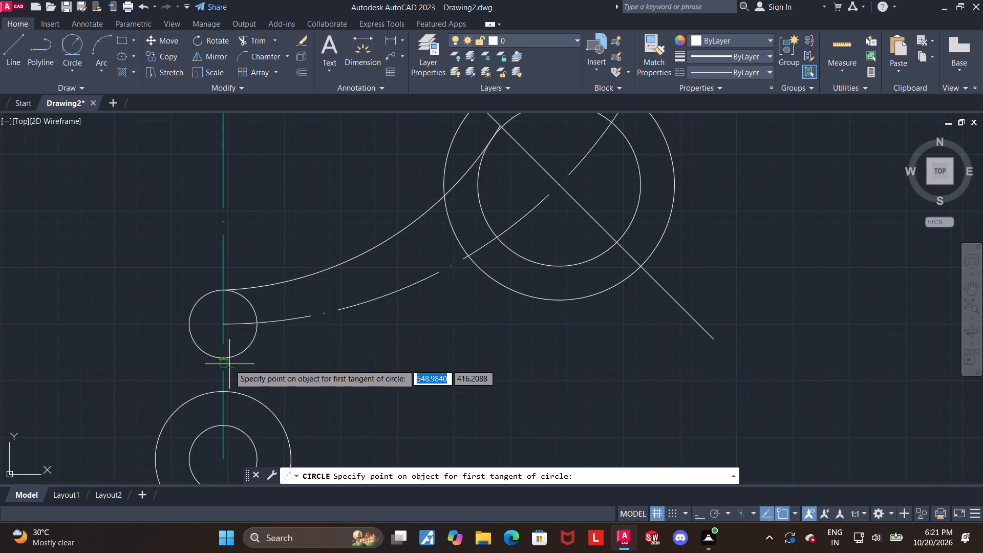
left_click(212, 358)
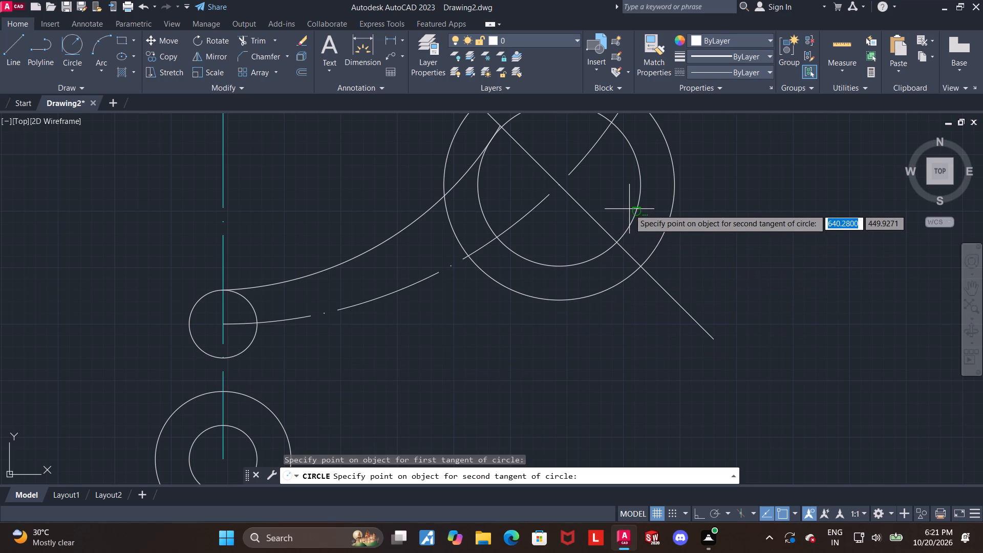
left_click(629, 209)
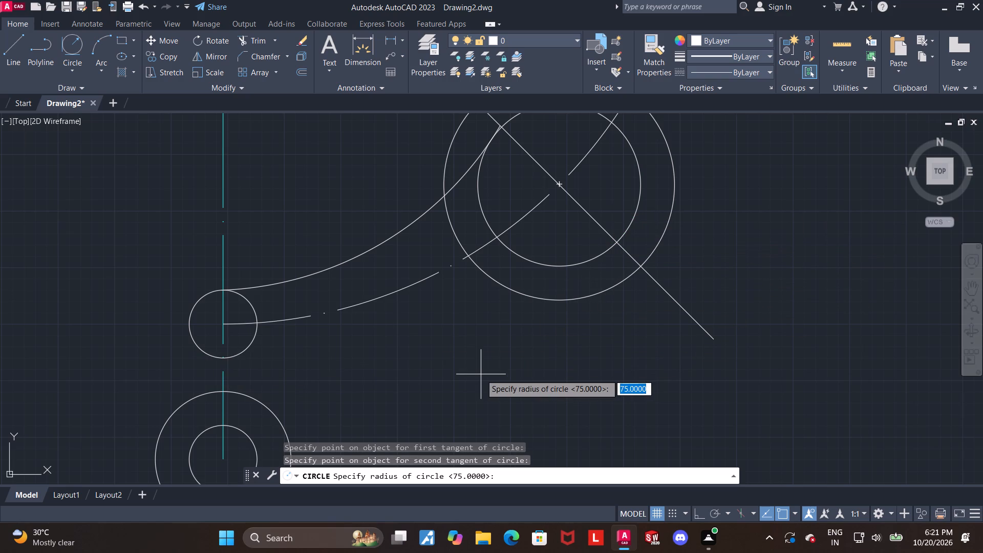
type("97.5")
key("Return")
key("Escape")
Trim the radius 97.5 circle to leave only the lower arc joining the radius 7.5 and radius 18 circles.
scroll(422, 316, "down", 2)
middle_click_drag(440, 282, 436, 343)
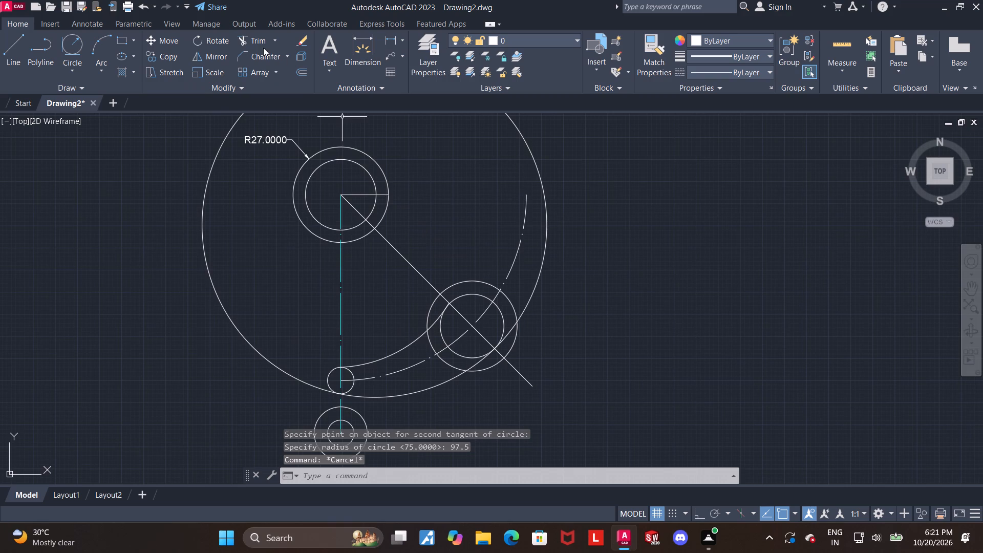
left_click(254, 38)
left_click_drag(242, 198, 162, 188)
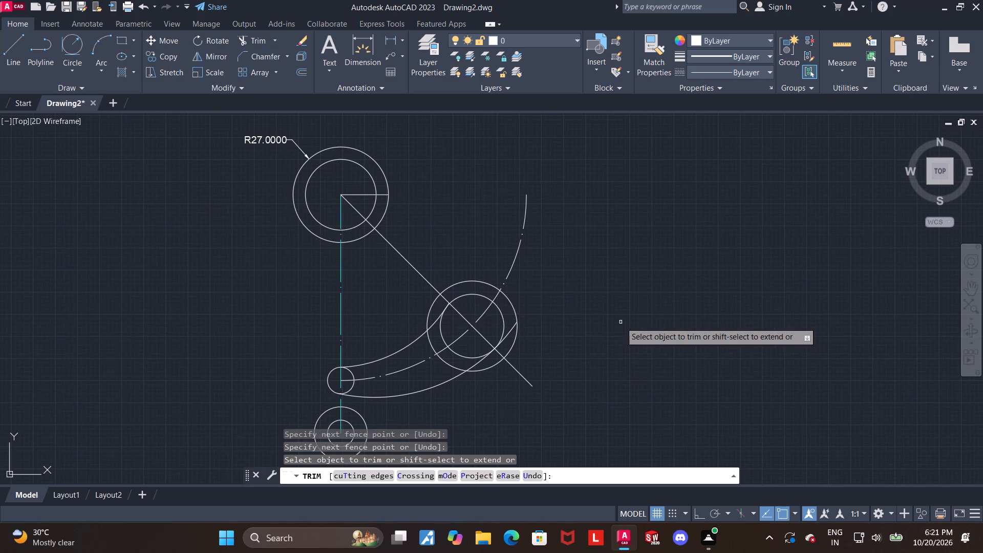
middle_click_drag(618, 321, 621, 260)
scroll(499, 261, "up", 2)
left_click(542, 272)
scroll(568, 280, "down", 1)
middle_click_drag(575, 263, 588, 238)
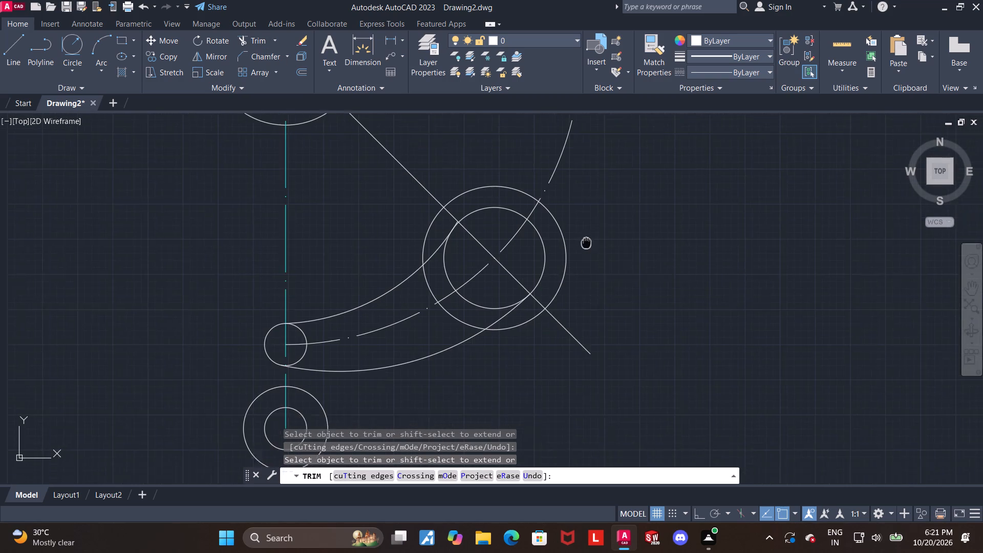
middle_click_drag(588, 238, 594, 218)
middle_click_drag(512, 359, 511, 349)
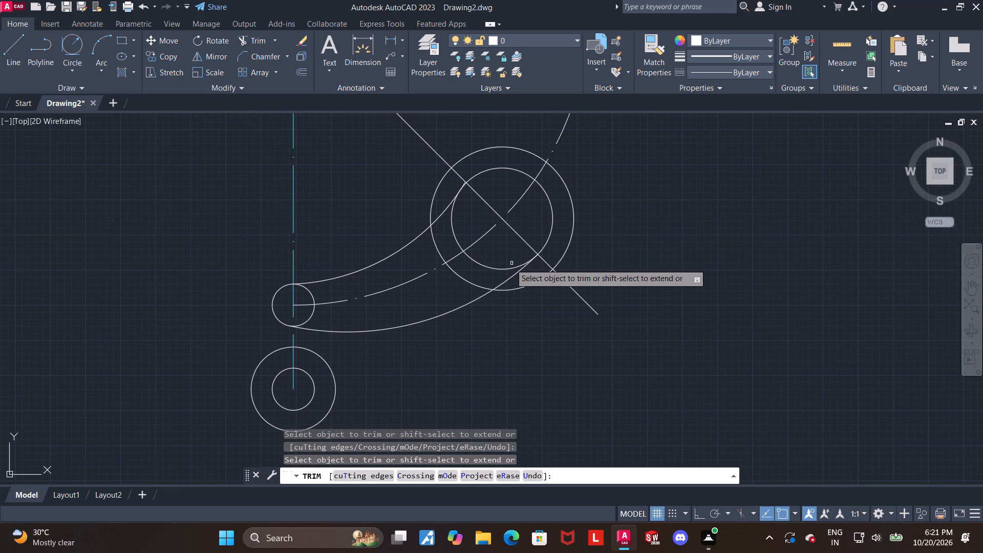
Trim away the lower-left part of the radius 18 circle lying between the two slot arcs.
left_click(493, 269)
left_click(452, 234)
key("Escape")
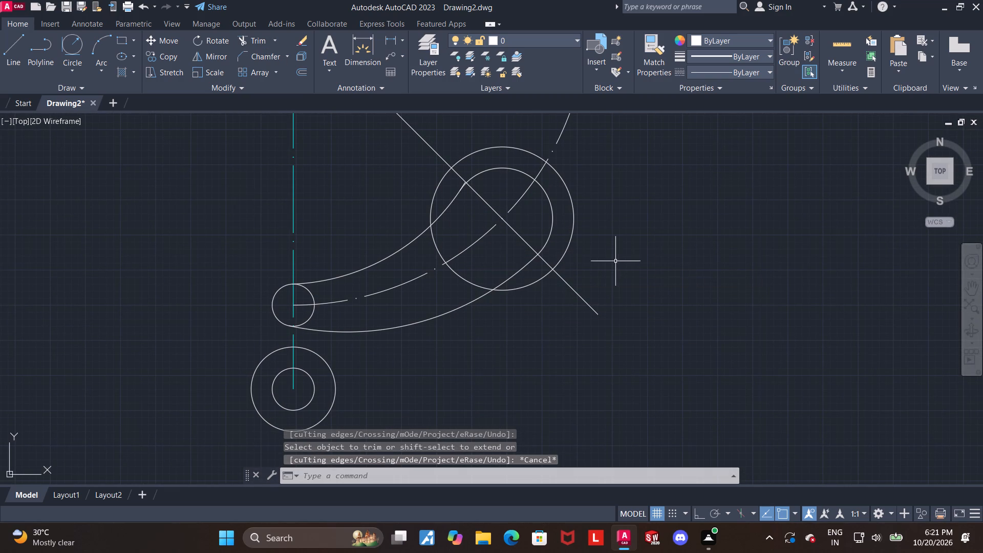
Trim the short overhang of the upper slot arc beyond its tangency with the radius 18 circle.
scroll(457, 179, "up", 4)
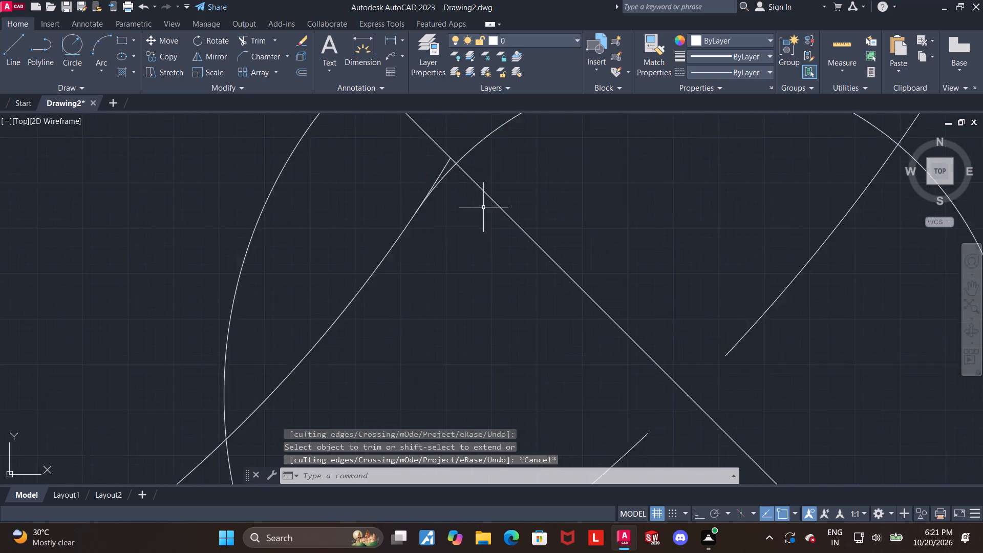
scroll(483, 207, "up", 1)
left_click(242, 34)
left_click(423, 134)
scroll(416, 183, "down", 4)
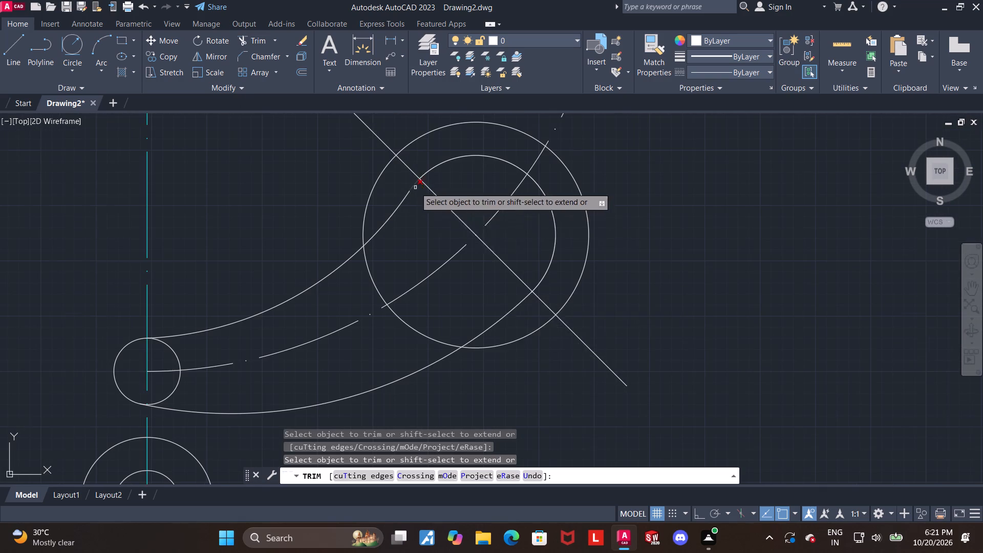
middle_click_drag(443, 321, 452, 293)
scroll(549, 270, "up", 2)
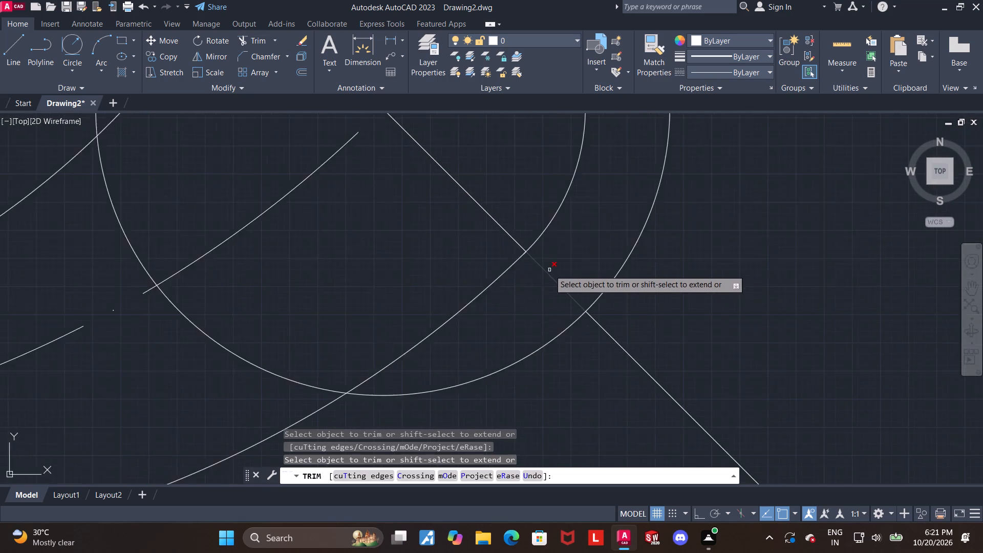
scroll(549, 270, "up", 4)
scroll(524, 225, "down", 9)
scroll(483, 255, "up", 3)
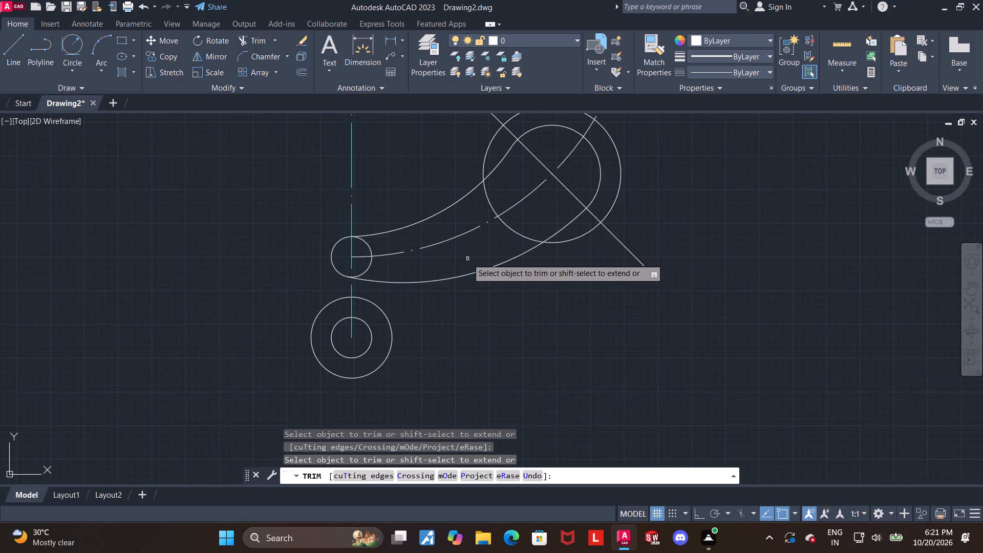
scroll(270, 278, "up", 5)
scroll(331, 323, "down", 6)
scroll(347, 284, "up", 3)
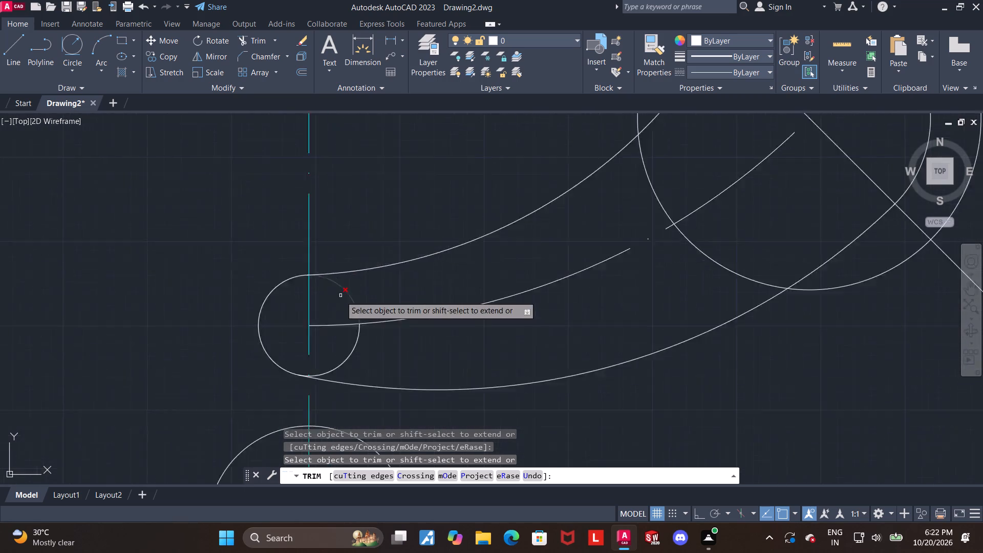
scroll(340, 296, "up", 1)
scroll(253, 232, "up", 3)
scroll(333, 281, "down", 7)
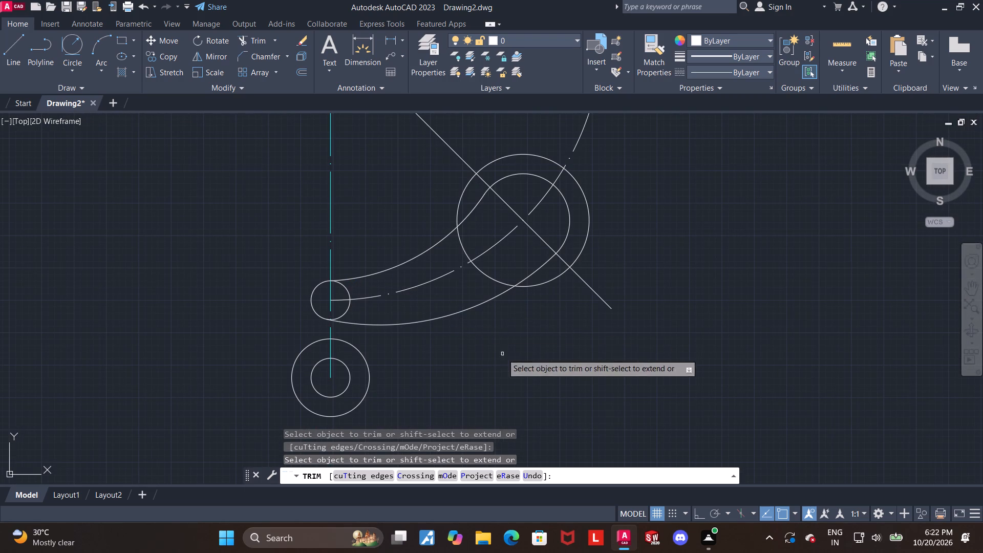
key("Escape")
key("Escape")
Give the 45-degree line through the slot's large end the dash-dot ACAD linetype and the colour Cyan.
scroll(536, 199, "up", 2)
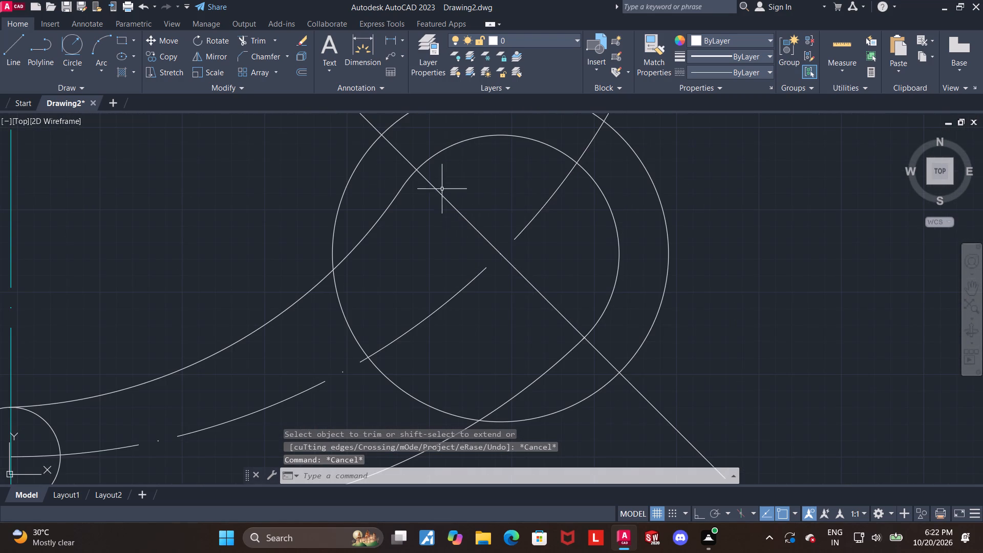
scroll(575, 243, "down", 2)
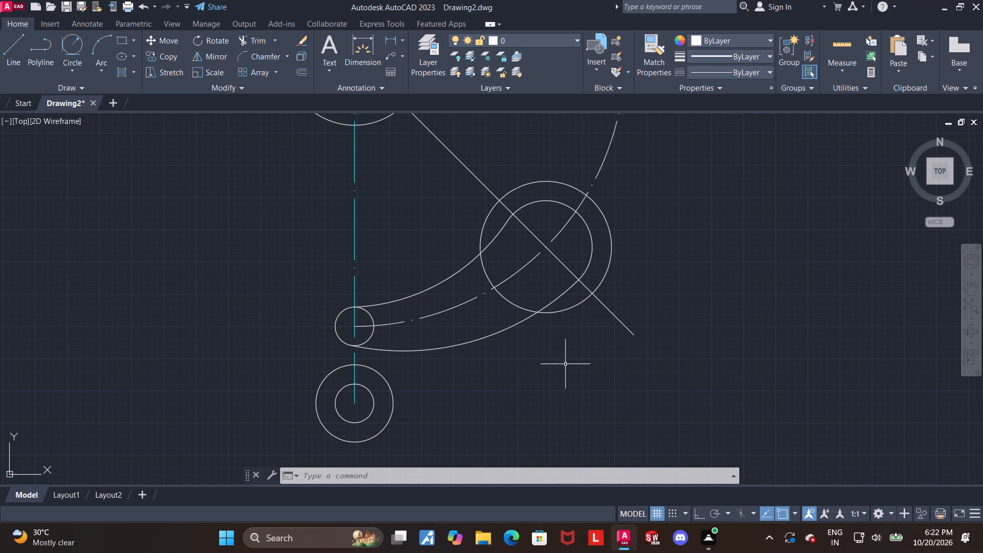
left_click(605, 311)
left_click(608, 310)
left_click(610, 314)
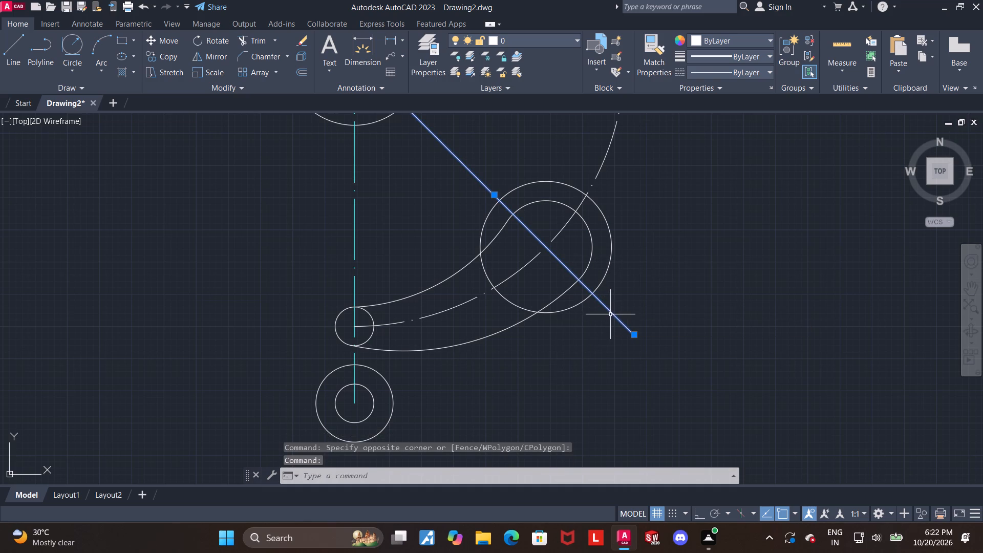
left_click(711, 67)
left_click(719, 112)
left_click(724, 37)
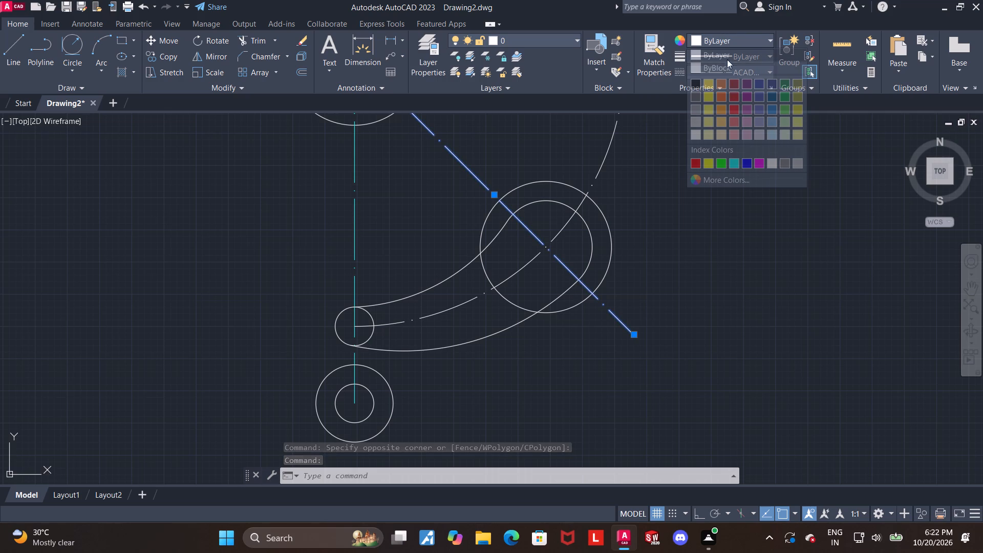
left_click(733, 167)
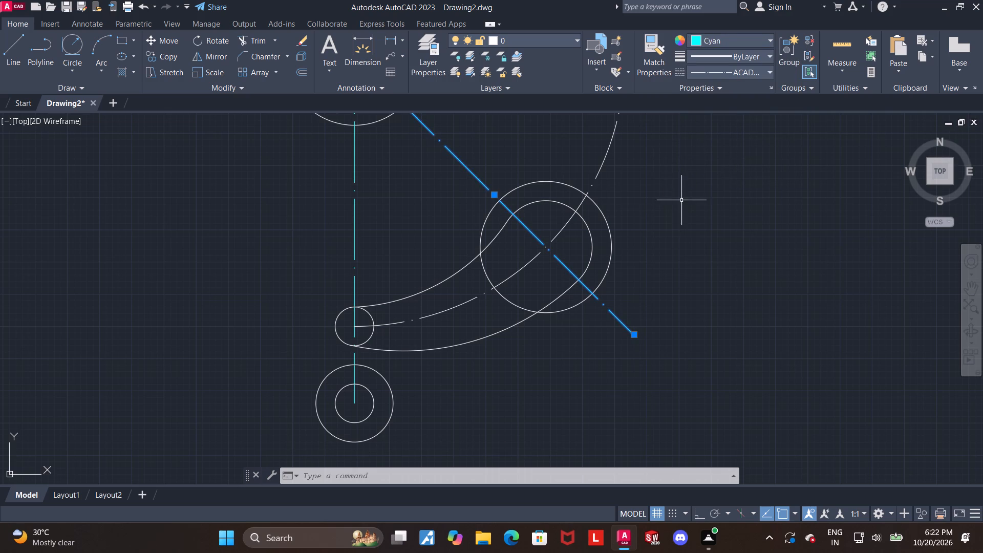
Draw a radius 60 circle tangent to the right side of the radius 27 circle and the top of the outer circle around the slot's large end.
middle_click_drag(636, 240, 652, 307)
scroll(653, 307, "down", 1)
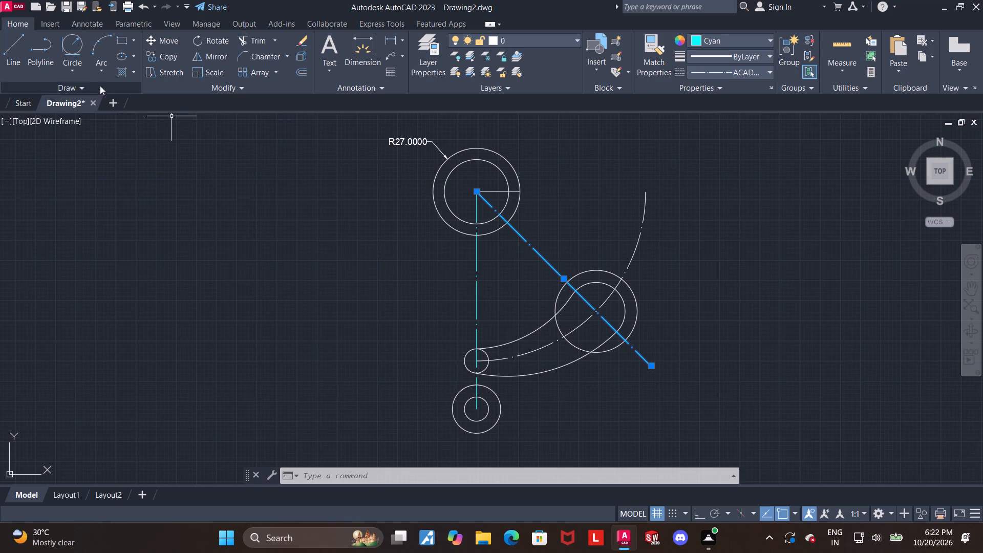
left_click(72, 51)
scroll(539, 202, "up", 2)
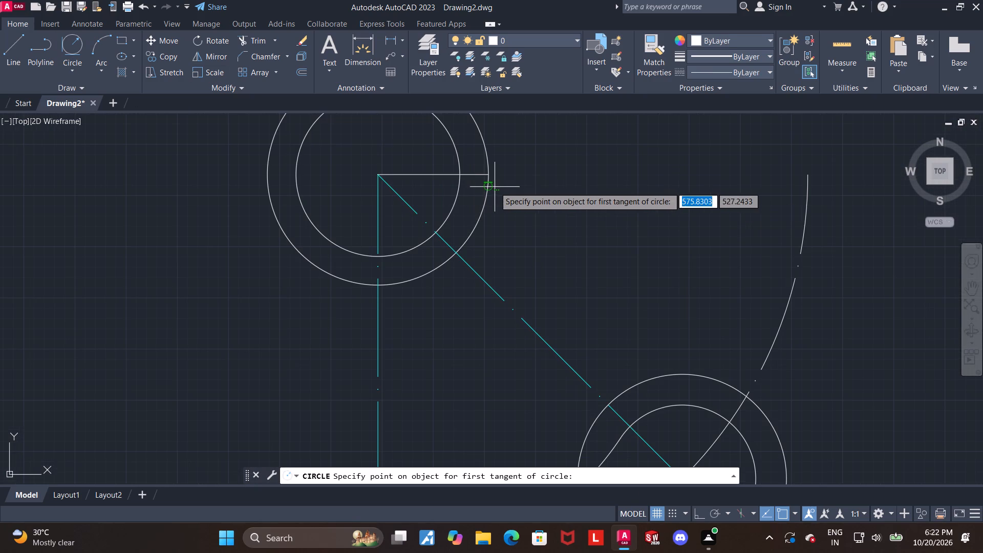
left_click(495, 187)
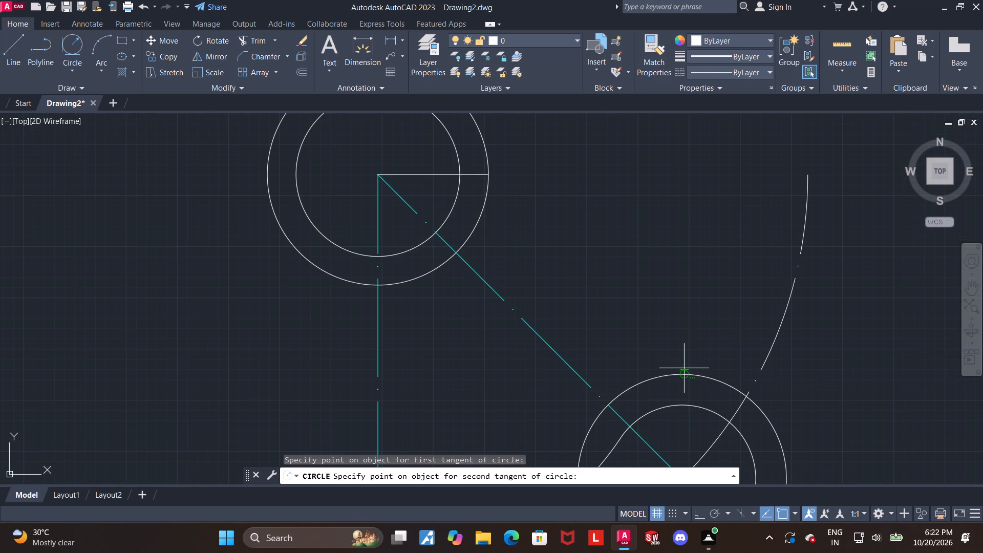
left_click(684, 368)
type("60")
key("Return")
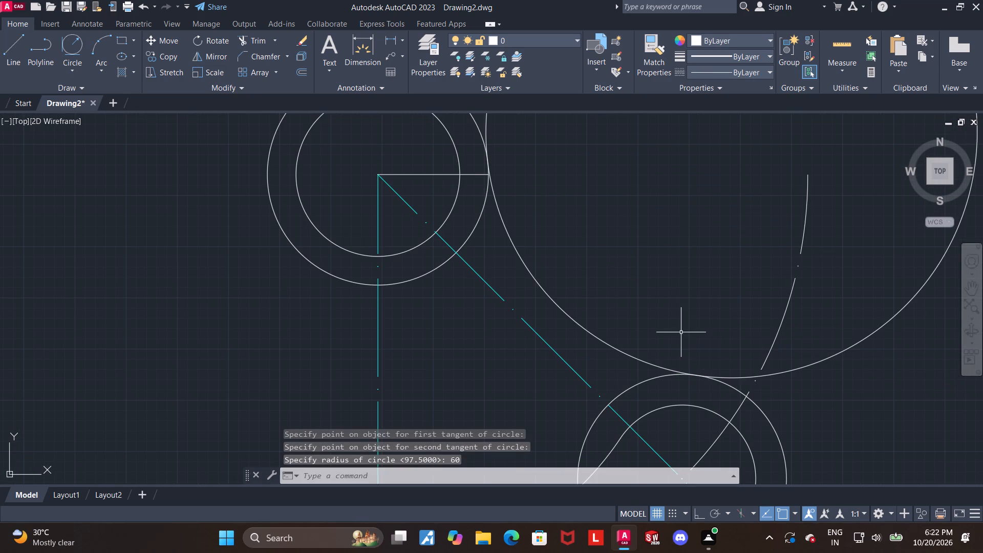
Trim the radius 60 circle to leave only the arc joining the radius 27 circle and the outer circle around the slot's large end.
scroll(706, 292, "down", 1)
middle_click_drag(700, 293, 535, 296)
key("Escape")
left_click(262, 40)
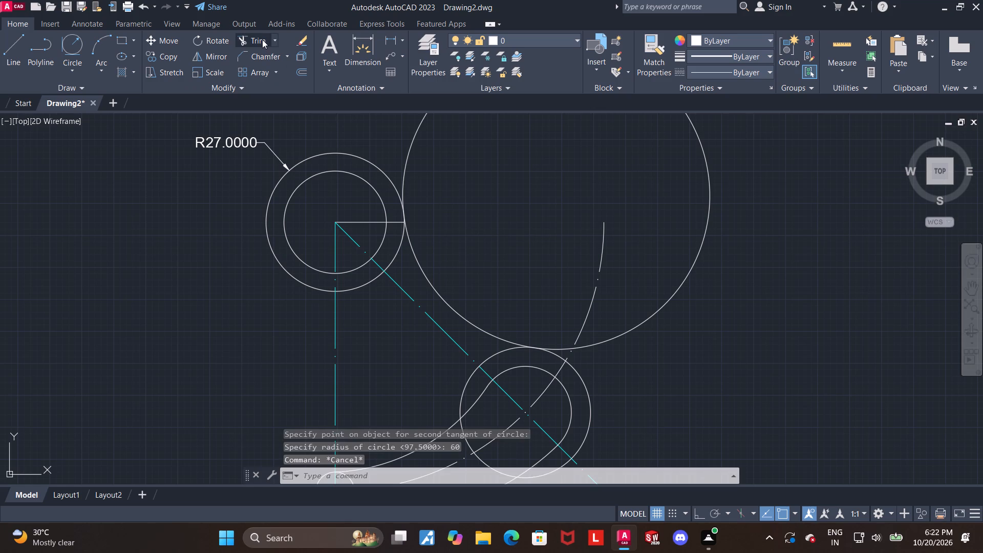
left_click_drag(661, 248, 772, 260)
scroll(552, 339, "up", 1)
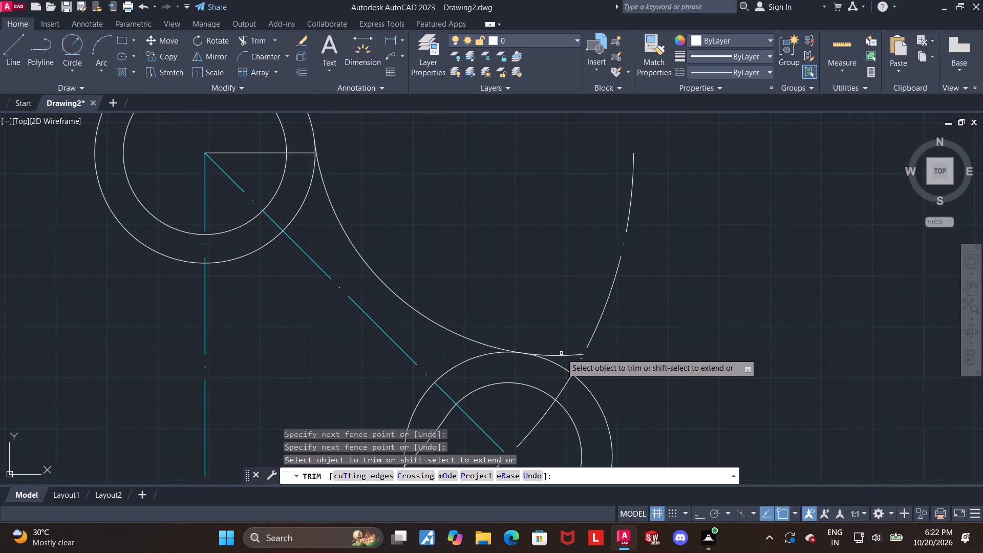
left_click(565, 357)
scroll(533, 290, "down", 1)
middle_click_drag(533, 290, 549, 322)
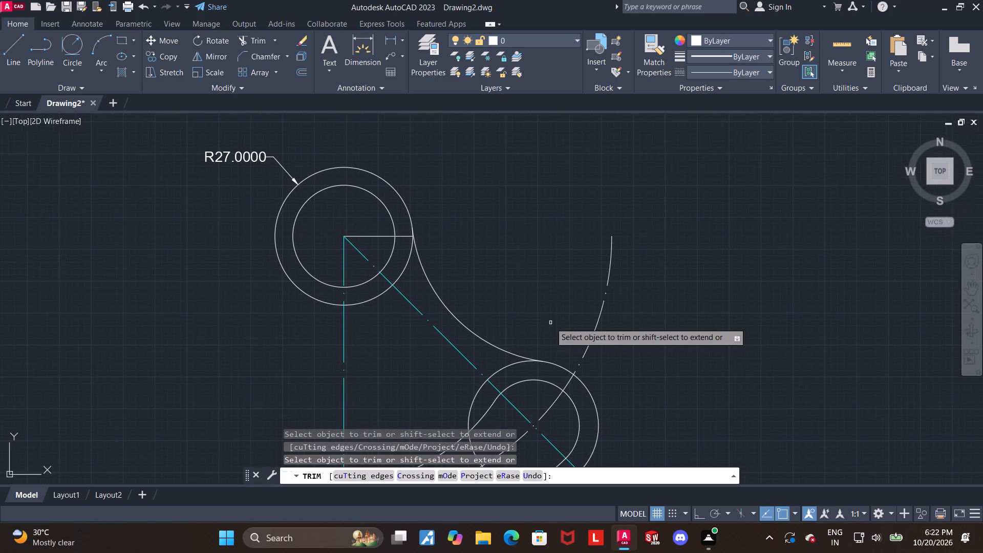
scroll(547, 318, "down", 1)
key("Escape")
scroll(510, 325, "up", 1)
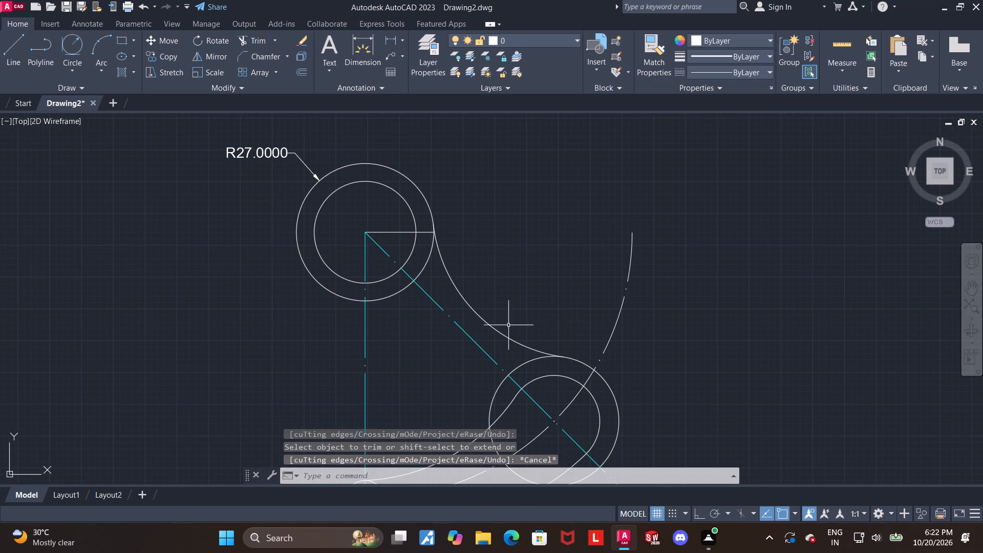
key("Escape")
Trim the radius 27 circle's lower-right portion between the vertical centre line and the radius 60 arc.
left_click(245, 37)
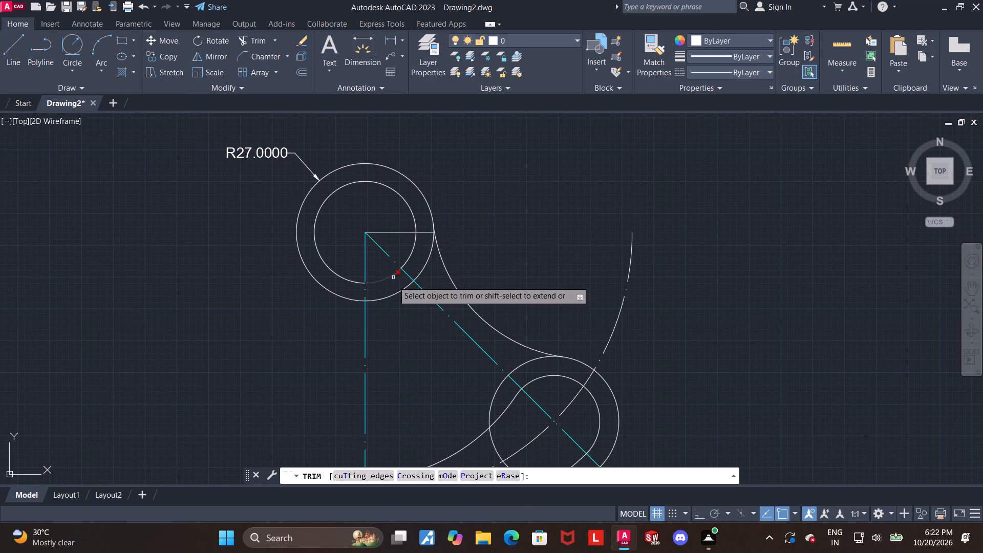
scroll(392, 303, "up", 1)
left_click(392, 291)
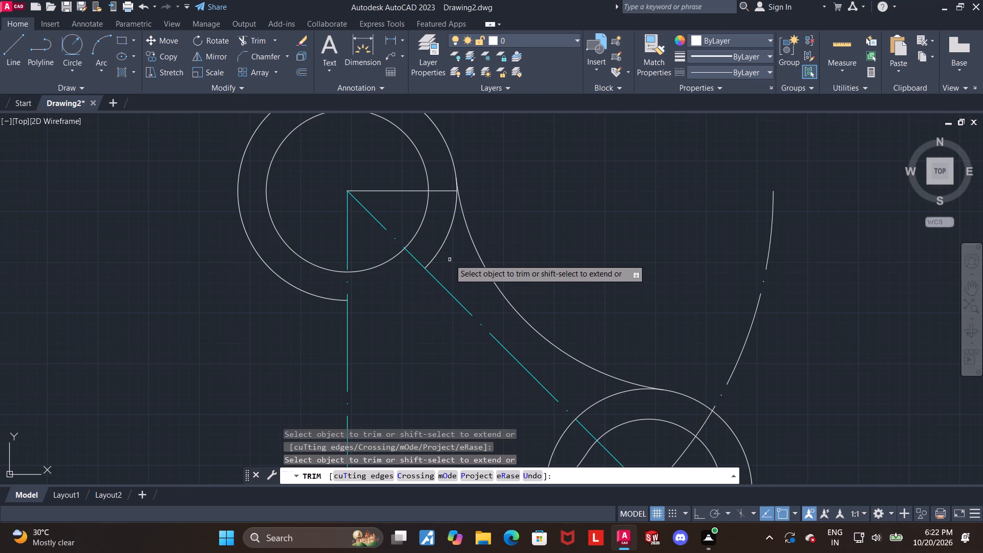
left_click(440, 246)
scroll(477, 232, "down", 2)
middle_click_drag(536, 199, 539, 166)
key("Escape")
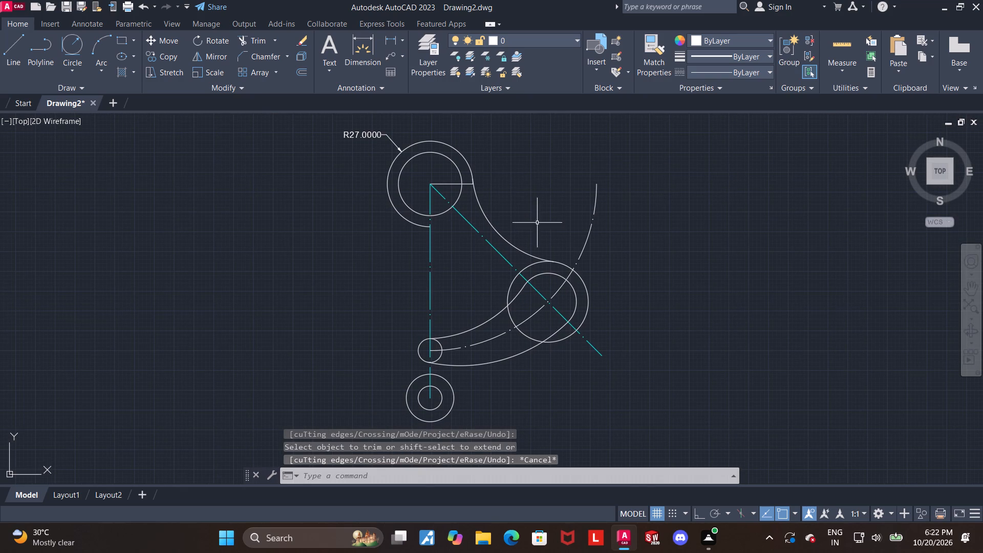
Draw a line tangent to the left sides of the radius 27 circle and the outer circle at the bottom of the vertical centre line.
middle_click_drag(383, 263, 382, 222)
scroll(379, 226, "up", 1)
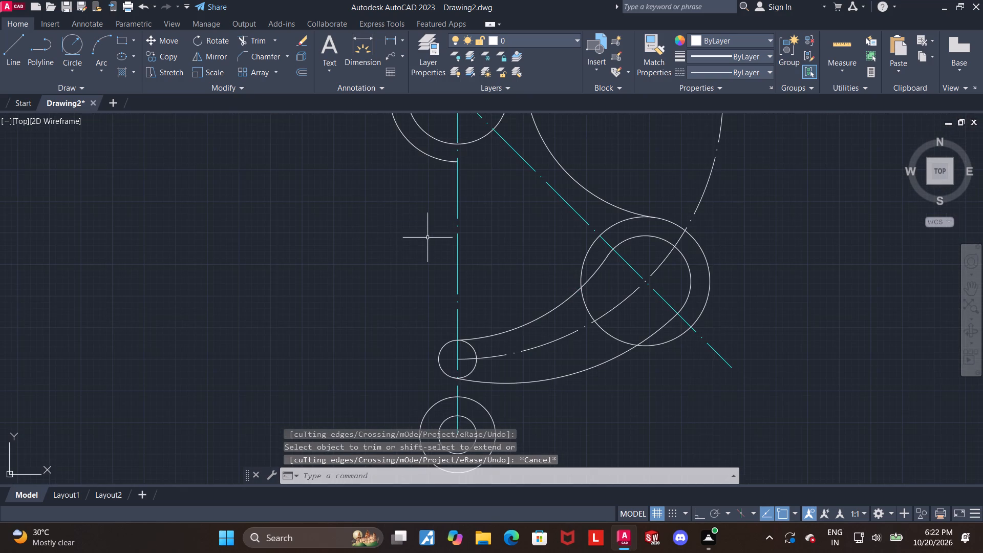
middle_click_drag(428, 239, 421, 254)
scroll(388, 259, "down", 1)
middle_click_drag(387, 243, 387, 221)
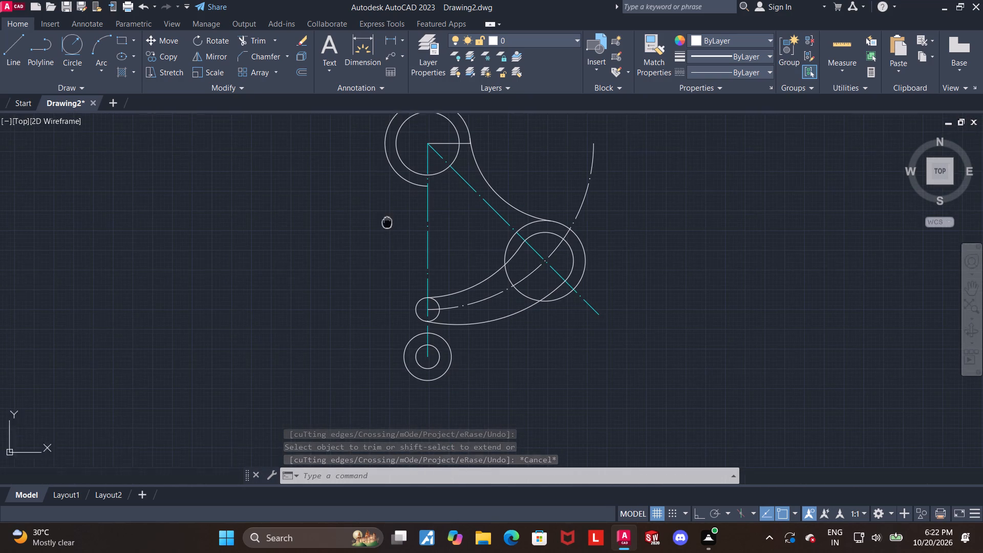
middle_click_drag(387, 221, 387, 205)
left_click(15, 47)
middle_click_drag(309, 184, 313, 211)
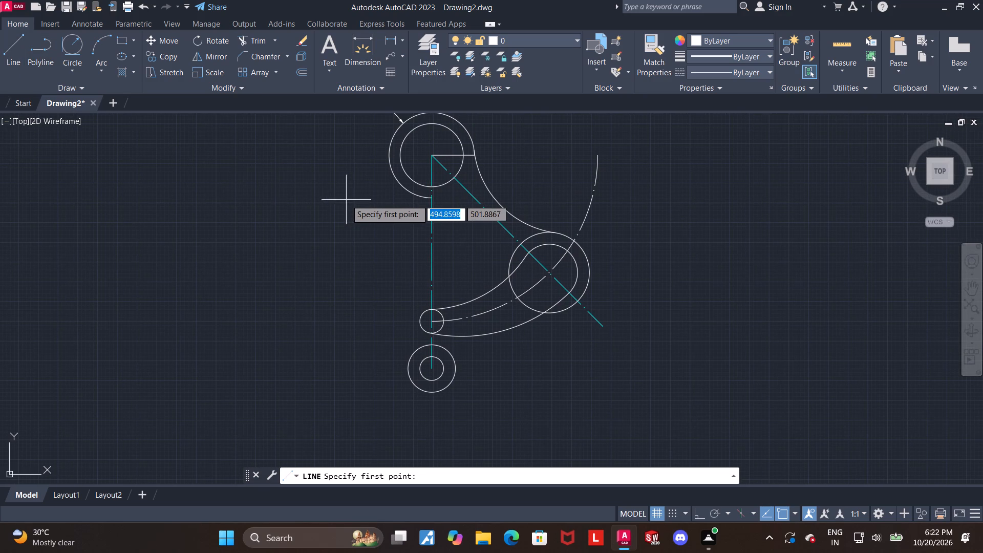
right_click(350, 193, "shift")
left_click(390, 399)
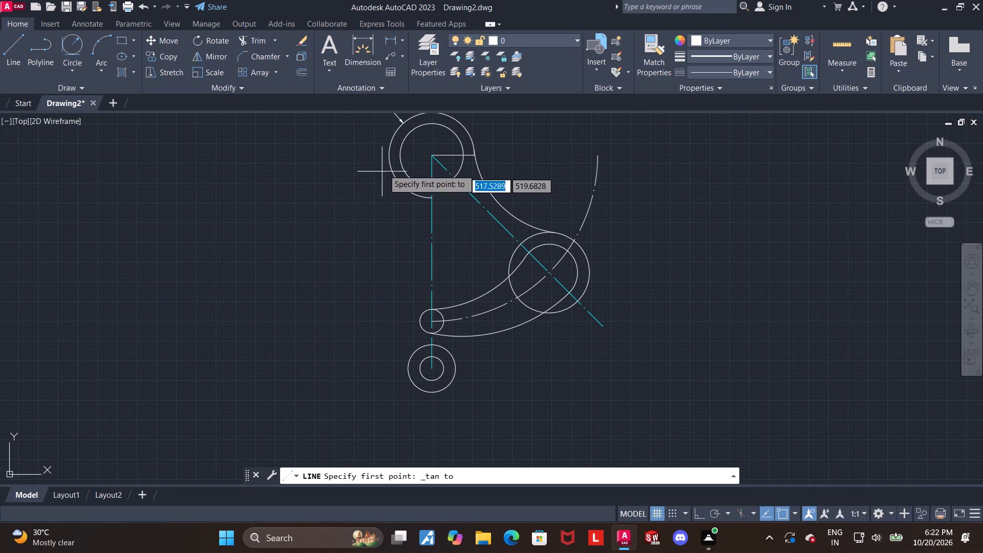
left_click(382, 152)
right_click(365, 304, "shift")
left_click(382, 405)
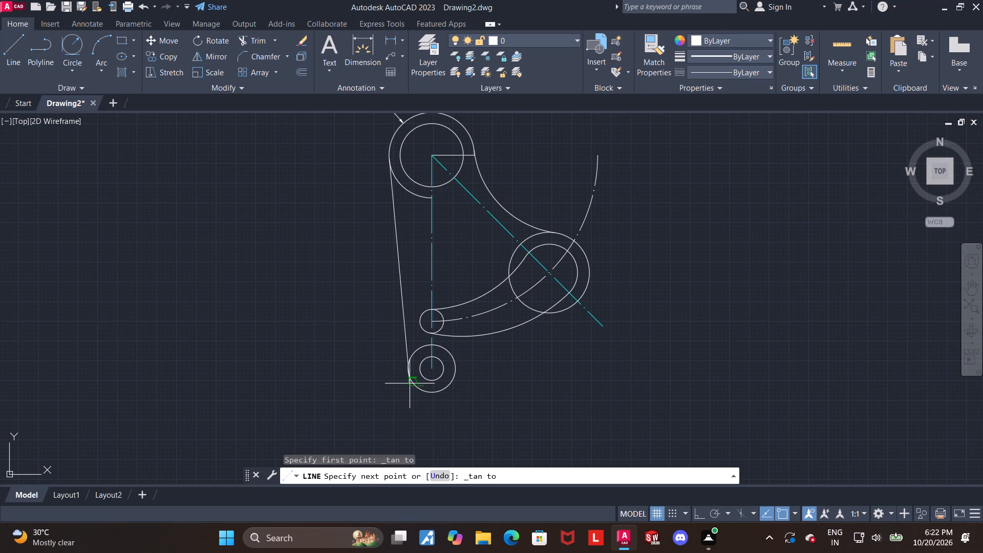
left_click(410, 384)
key("Escape")
key("Escape")
key("Escape")
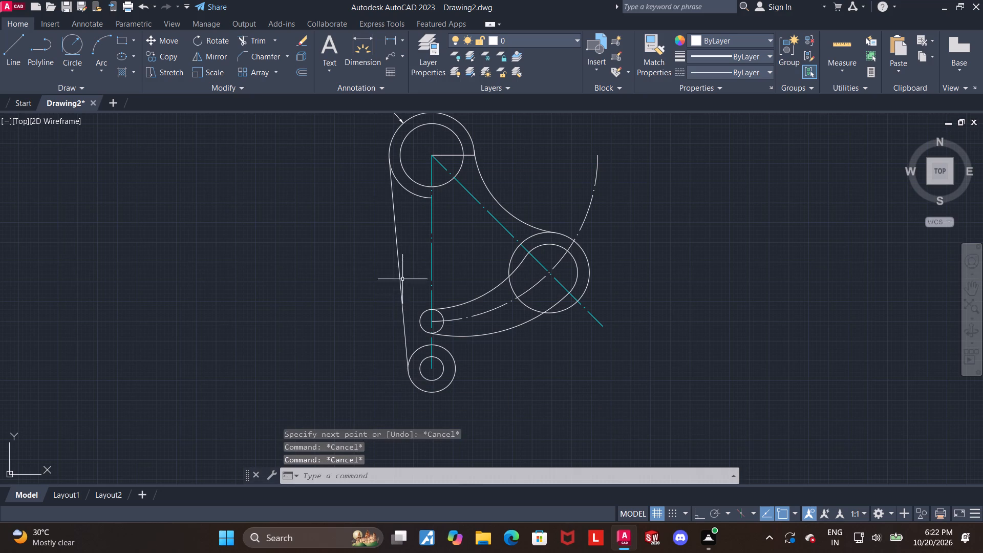
Trim the radius 27 circle's remaining lower-left portion between the tangent line and the vertical centre line.
scroll(411, 231, "down", 1)
scroll(428, 185, "down", 1)
scroll(426, 212, "up", 4)
middle_click_drag(425, 203, 423, 317)
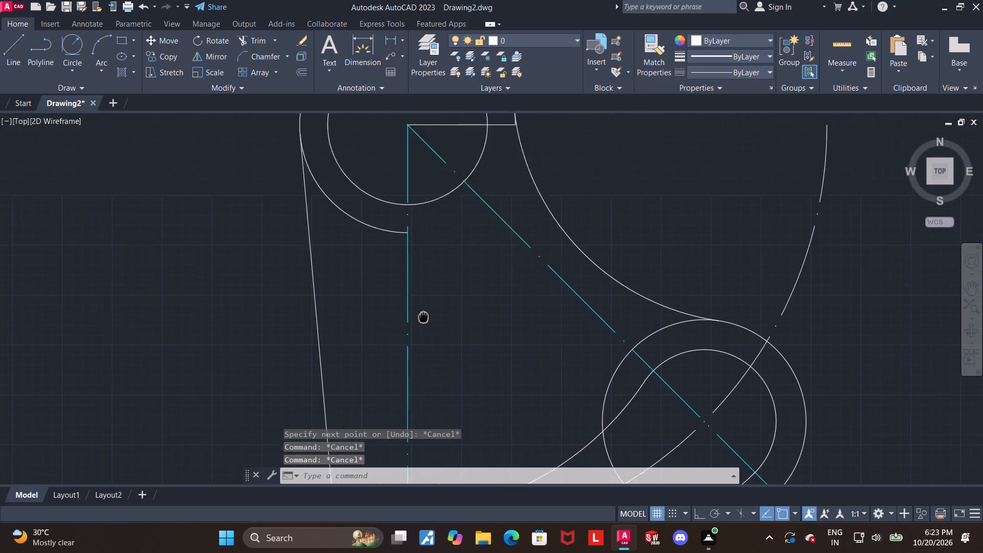
middle_click_drag(423, 317, 424, 377)
left_click(255, 44)
left_click(357, 295)
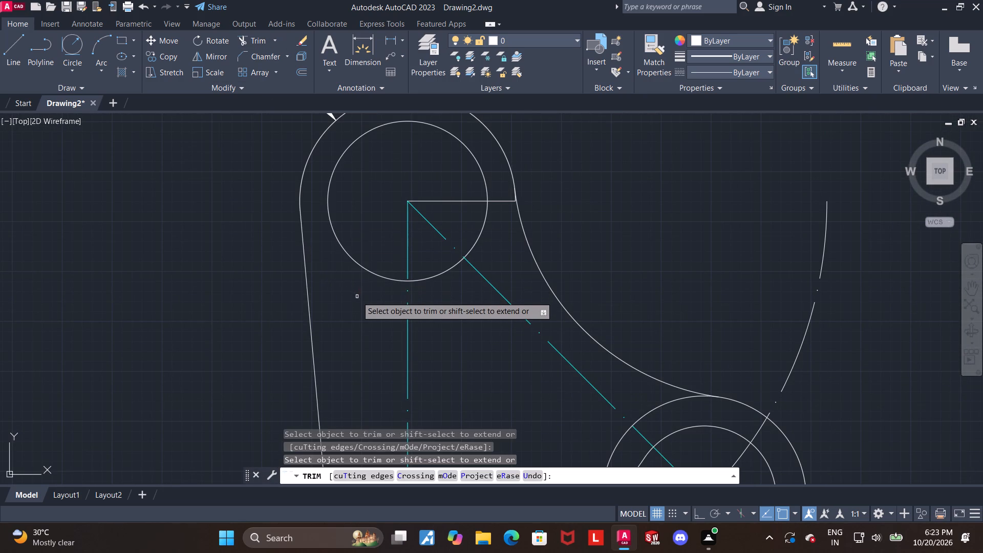
scroll(355, 301, "down", 2)
key("Escape")
middle_click_drag(611, 378, 615, 358)
key("Escape")
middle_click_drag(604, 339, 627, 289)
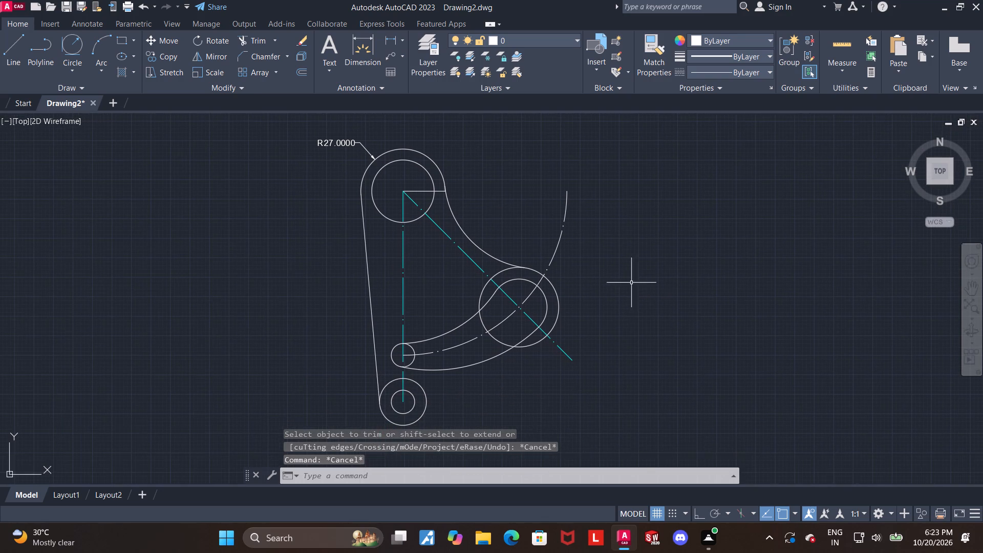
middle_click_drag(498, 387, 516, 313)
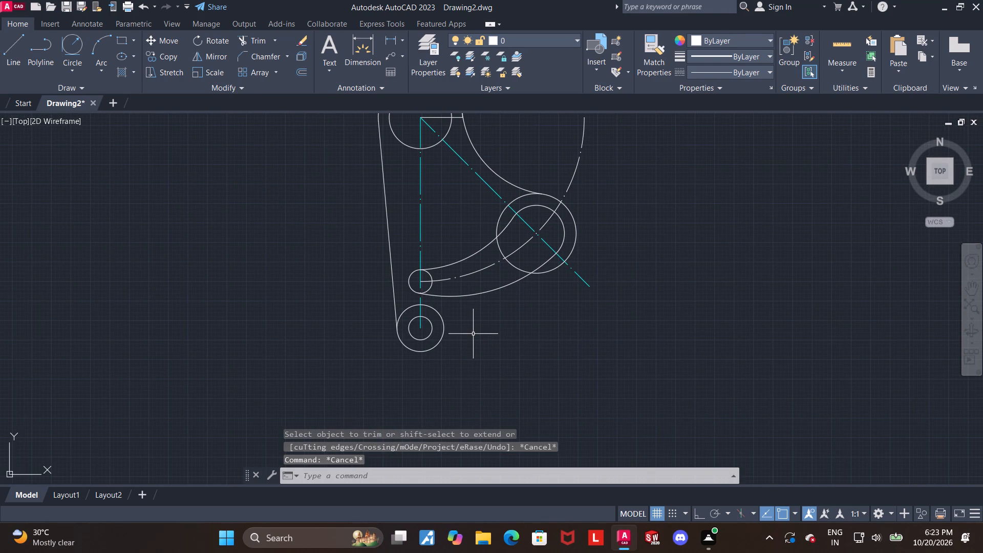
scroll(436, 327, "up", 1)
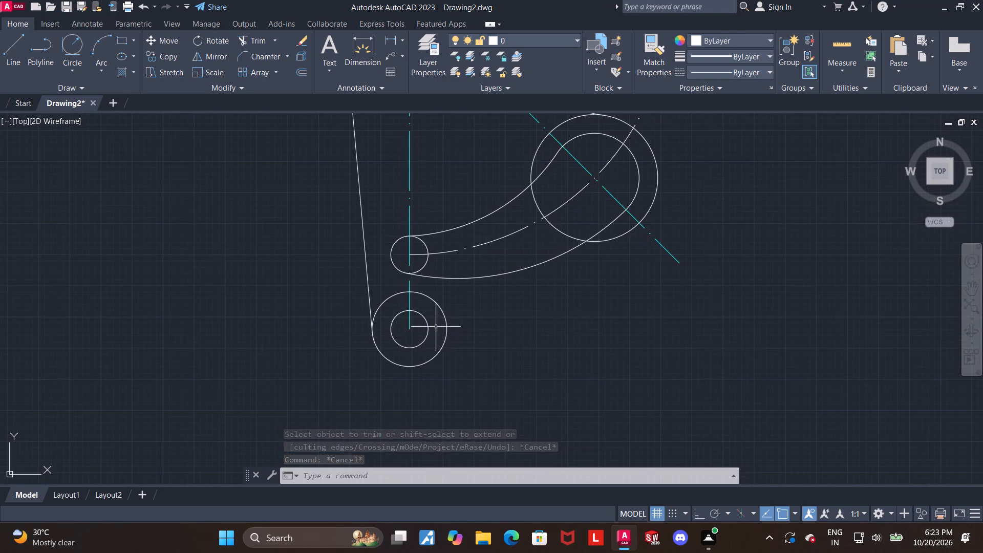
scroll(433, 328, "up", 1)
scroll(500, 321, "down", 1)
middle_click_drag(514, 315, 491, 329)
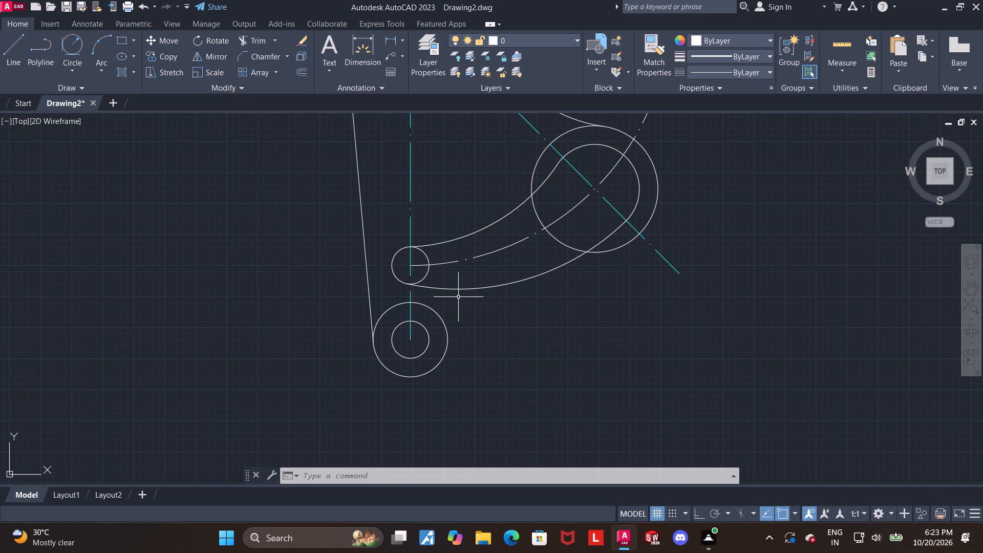
Draw an arc centred on the radius 27 arc's centre, from the outer circle's outer 45-degree centre-line intersection to inside the bottom outer circle.
scroll(545, 280, "down", 1)
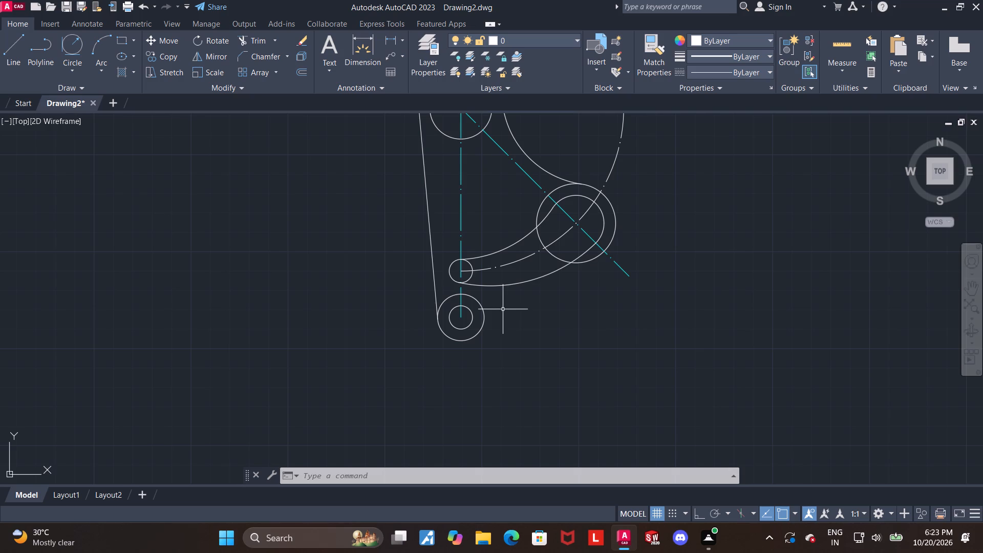
scroll(560, 262, "up", 1)
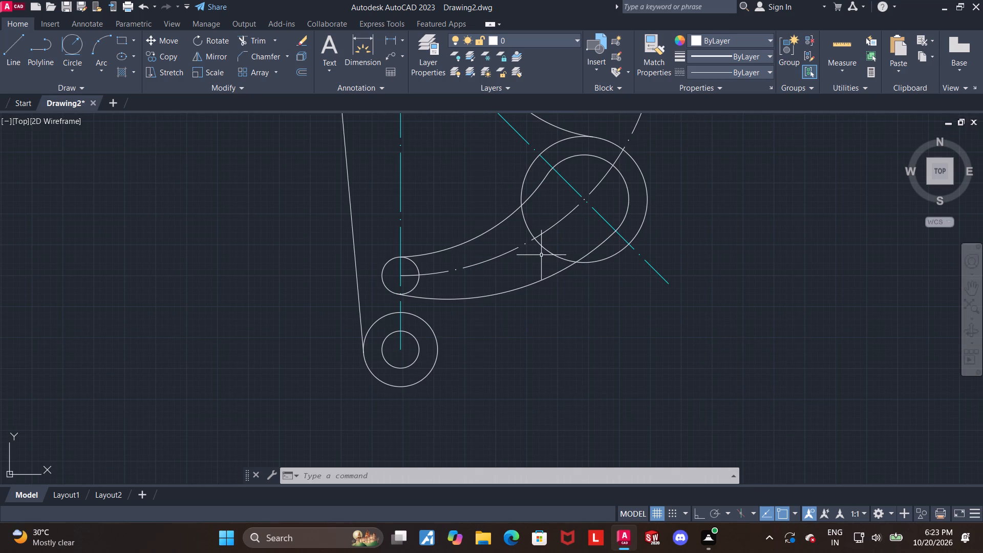
scroll(524, 280, "down", 2)
middle_click(534, 303)
scroll(536, 308, "up", 1)
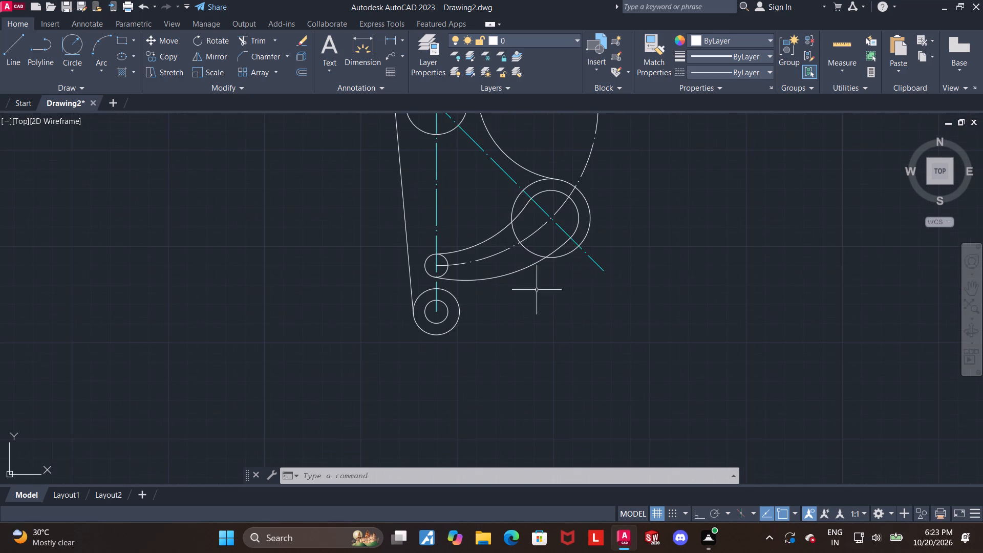
left_click(111, 66)
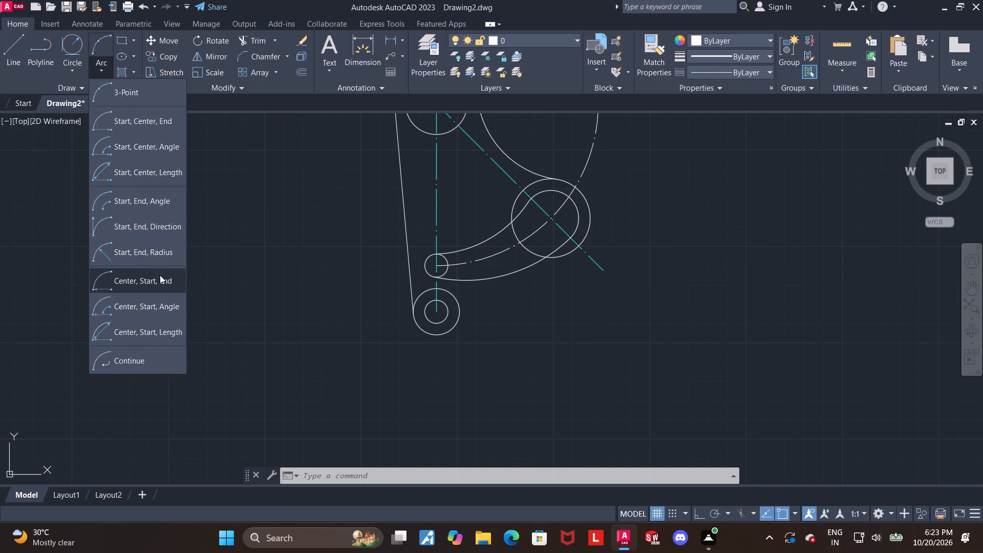
left_click(154, 279)
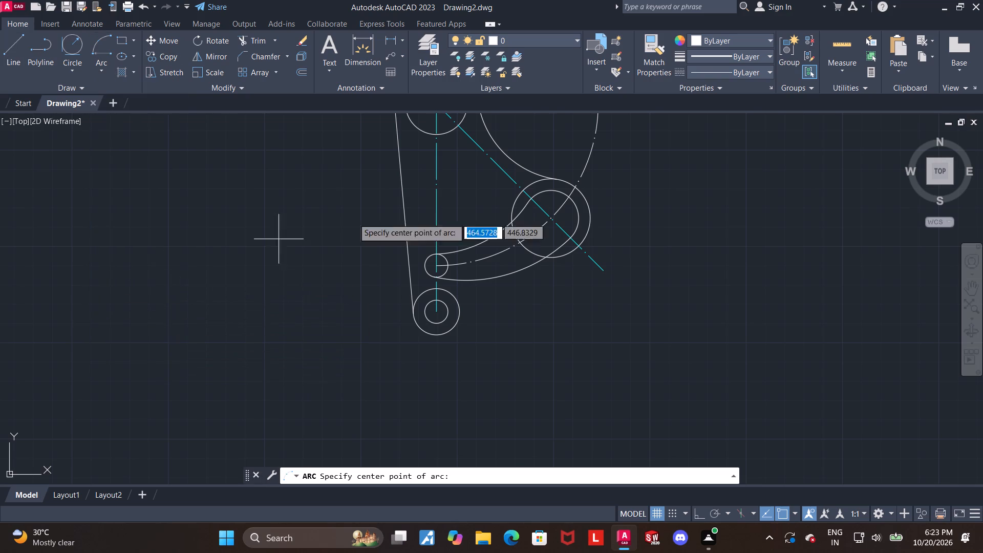
scroll(444, 215, "up", 1)
scroll(488, 208, "down", 4)
scroll(494, 187, "up", 2)
scroll(451, 177, "up", 3)
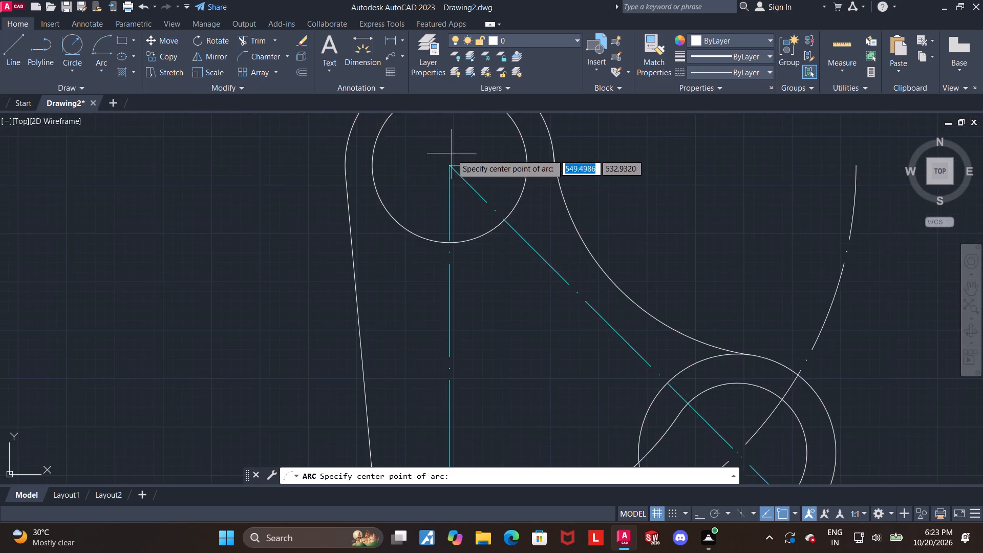
scroll(452, 154, "up", 4)
scroll(440, 200, "up", 3)
left_click(346, 304)
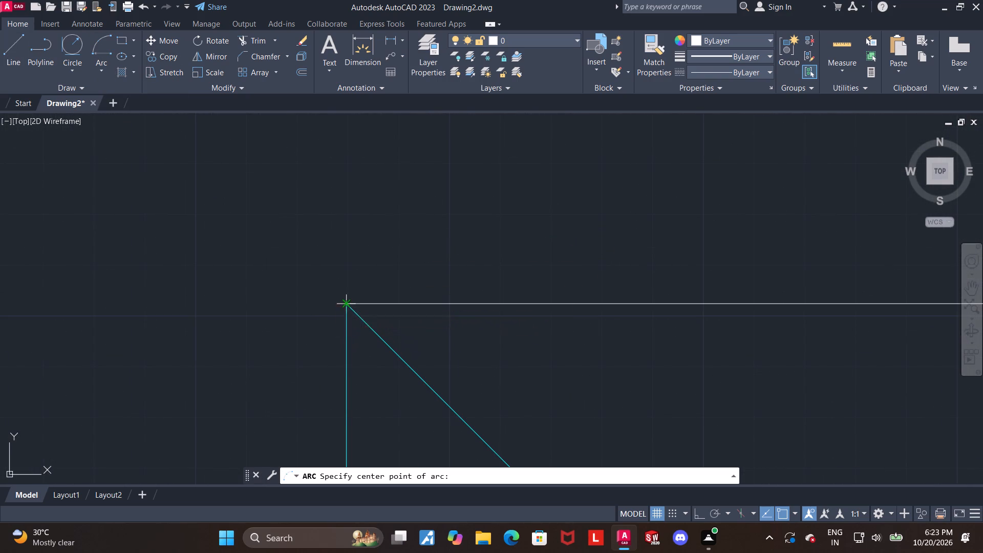
scroll(346, 304, "down", 11)
scroll(417, 401, "down", 3)
scroll(416, 403, "up", 3)
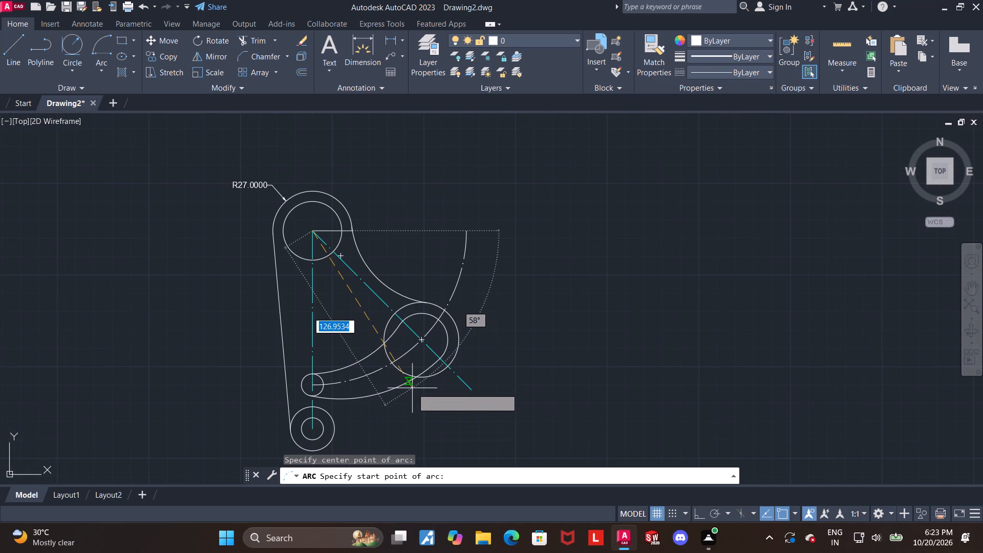
scroll(414, 401, "down", 3)
scroll(406, 444, "up", 3)
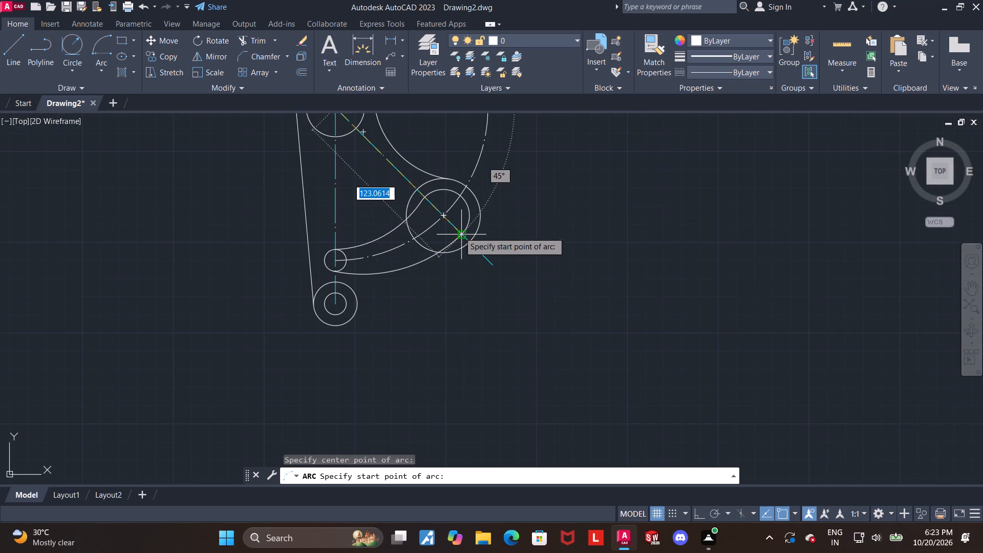
scroll(466, 238, "up", 2)
left_click(471, 244)
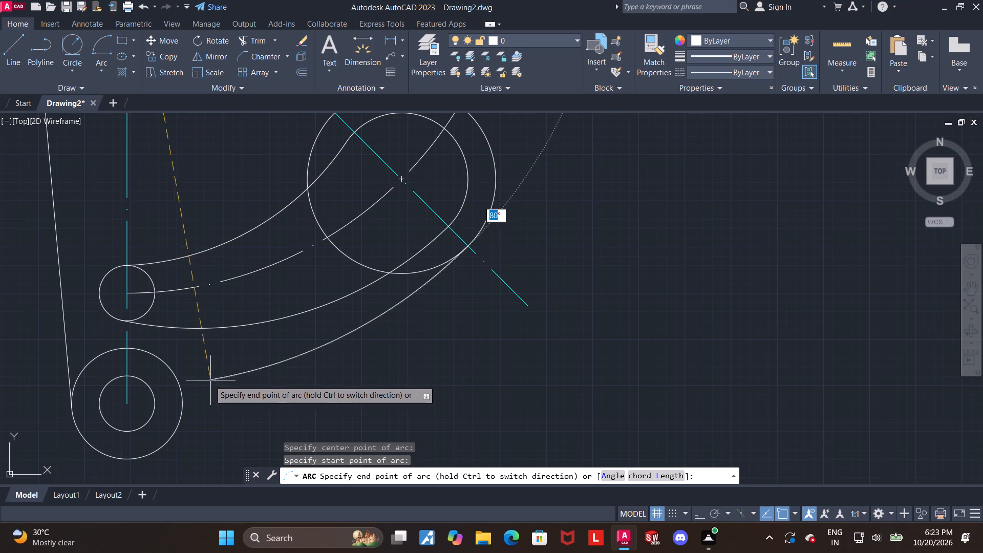
left_click(163, 387, "ctrl")
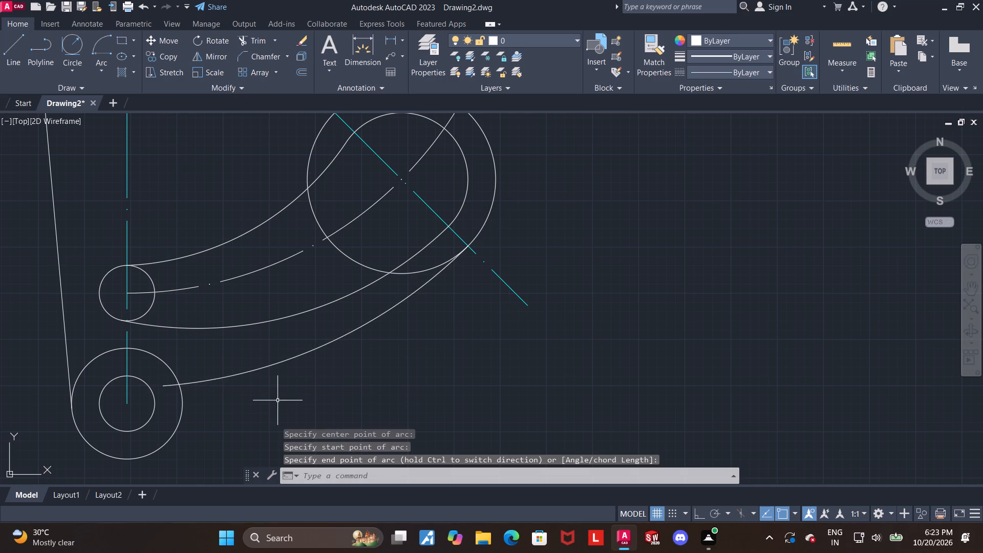
middle_click_drag(289, 401, 374, 368)
key("Escape")
Trim the lower segment of the outer circle around the slot's large end between the slot's lower edge and the new outer arc.
scroll(365, 366, "down", 1)
middle_click_drag(362, 357, 387, 335)
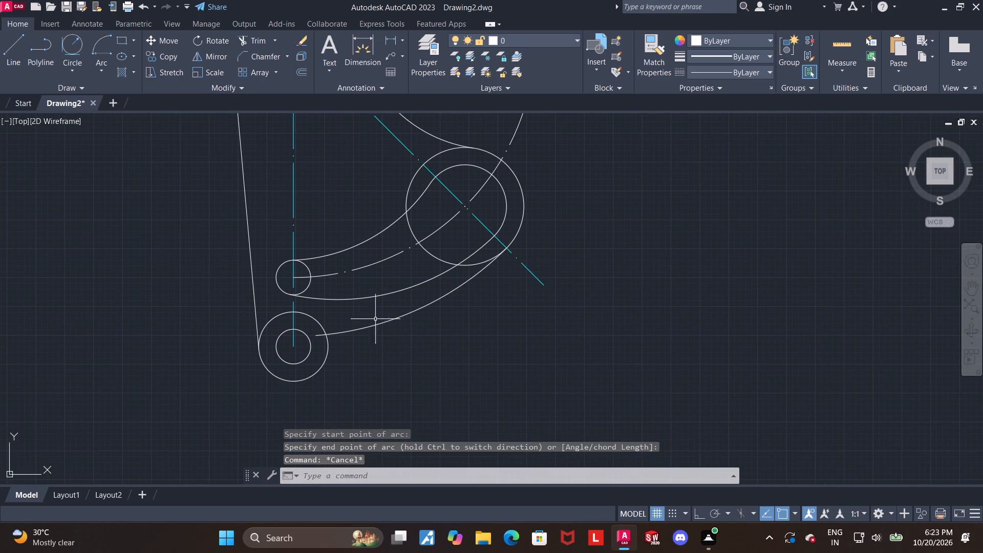
middle_click_drag(361, 319, 379, 282)
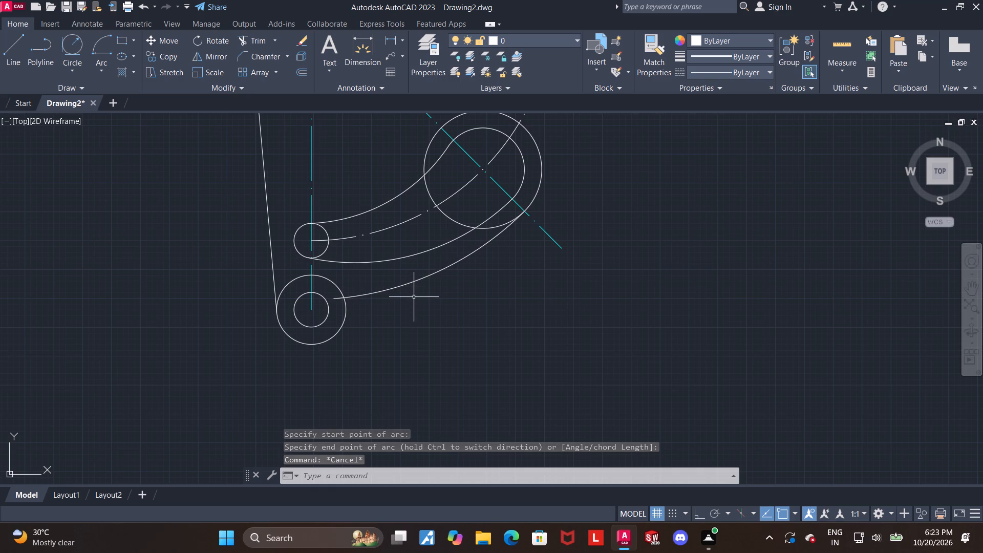
scroll(459, 255, "up", 1)
scroll(524, 214, "up", 1)
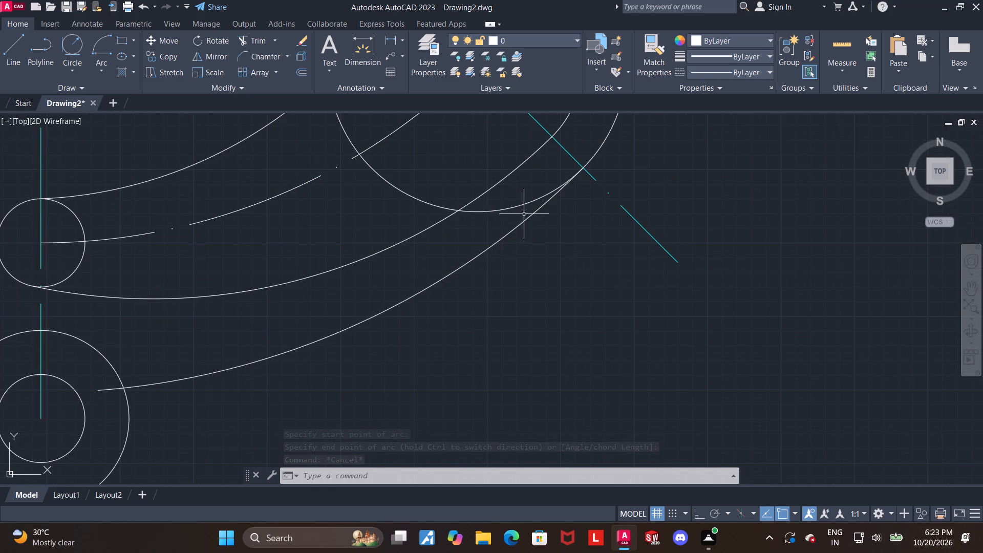
key("Escape")
left_click(246, 36)
left_click_drag(493, 199, 483, 216)
scroll(526, 236, "down", 2)
middle_click_drag(514, 259, 529, 278)
key("Escape")
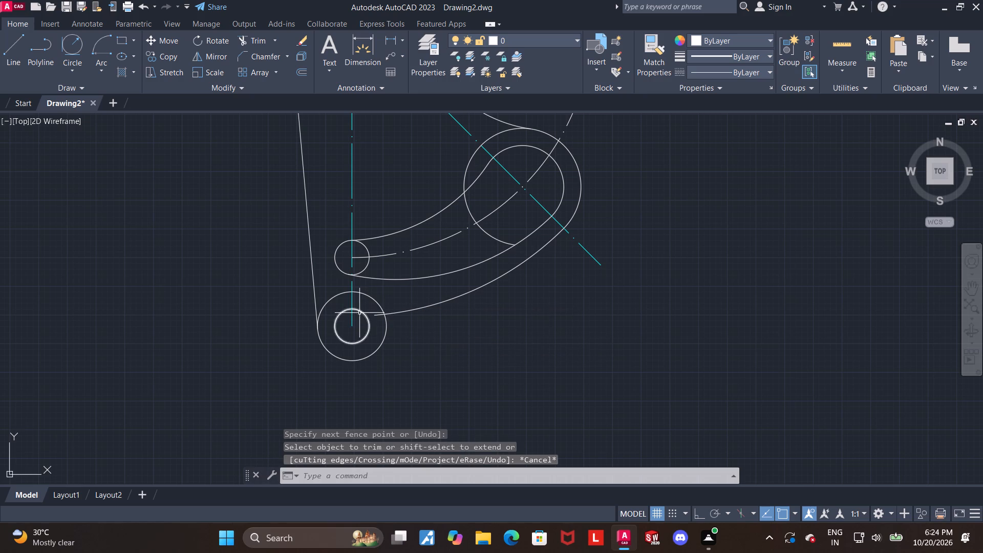
Fillet the bottom outer circle and the new outer arc with radius 15.
scroll(359, 313, "up", 1)
key("f")
key("Return")
key("r")
key("Return")
key("1")
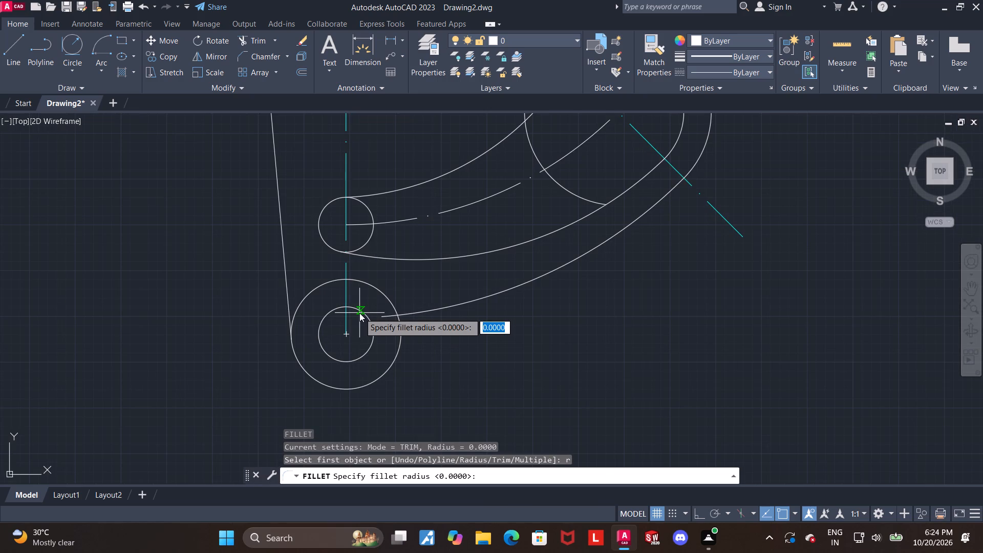
key("5")
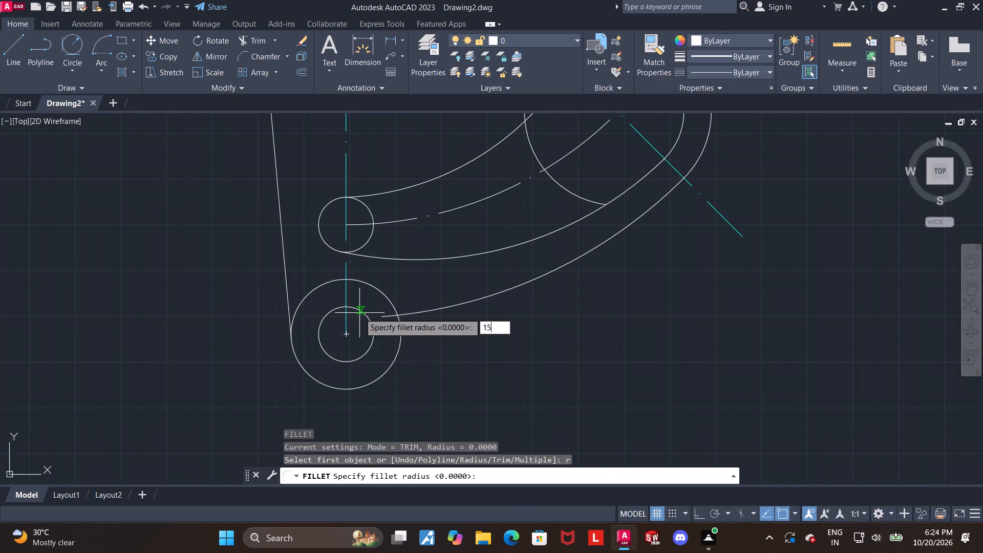
key("Return")
left_click(401, 327)
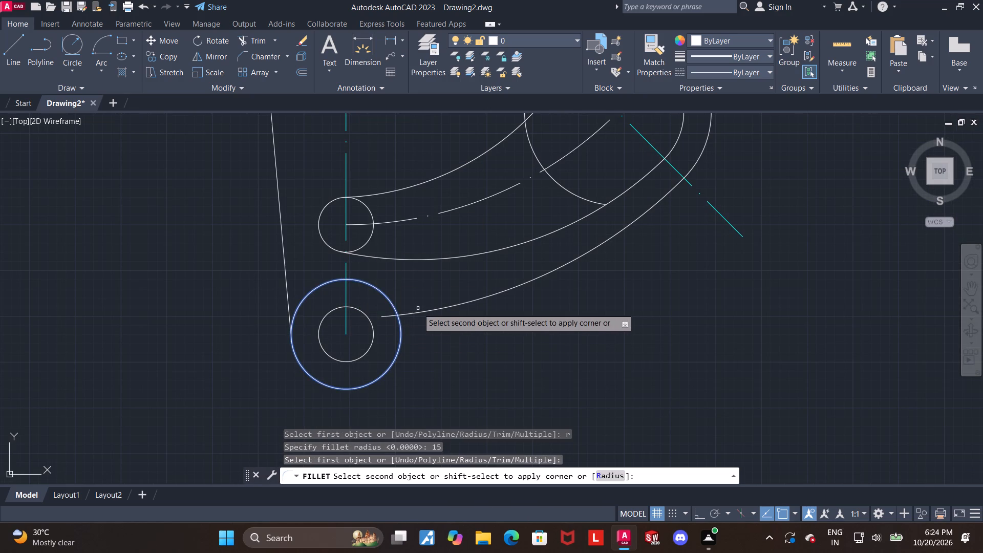
left_click(418, 312)
key("Escape")
key("Escape")
Trim the upper portion of the bottom outer circle between the fillet and the long tangent line.
middle_click_drag(477, 330, 473, 355)
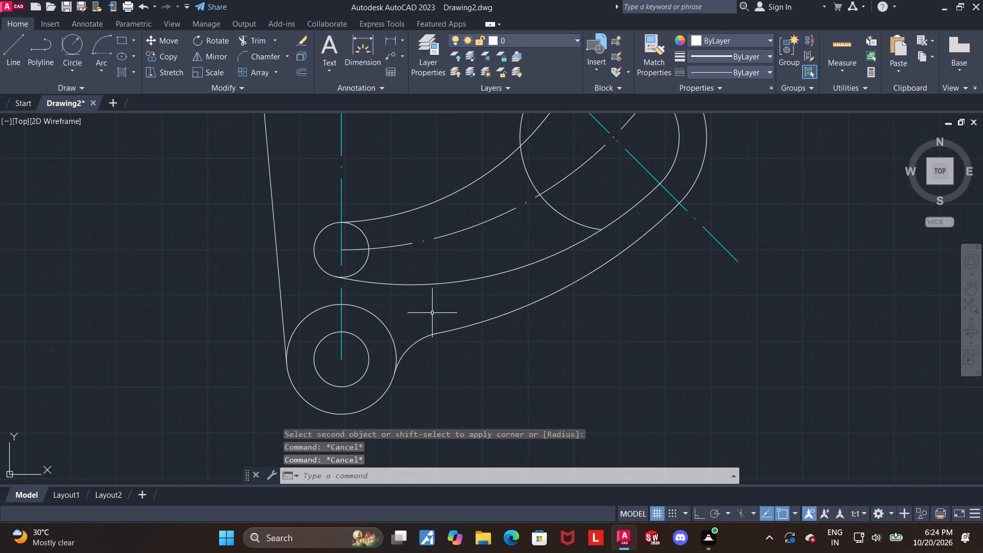
key("Escape")
left_click(264, 39)
left_click(383, 325)
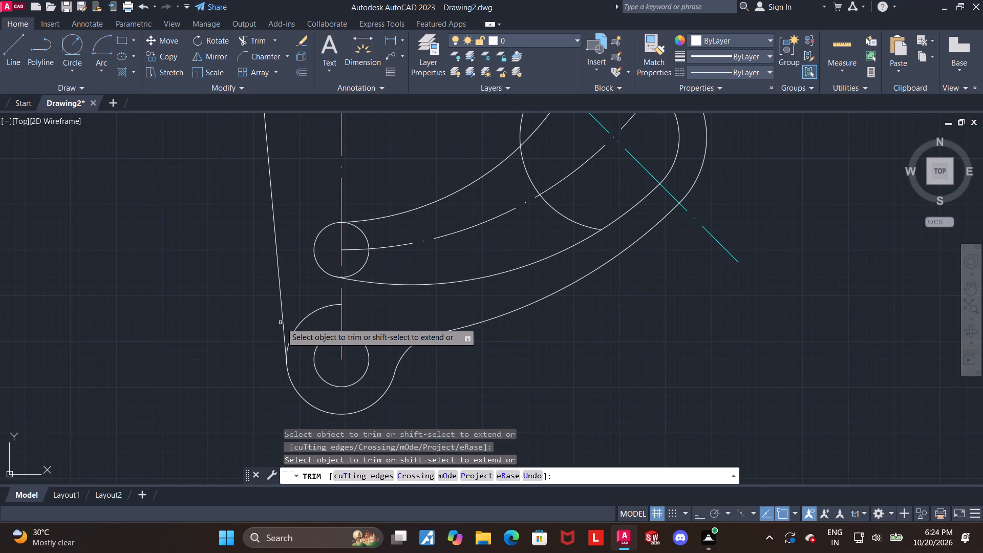
left_click(301, 321)
key("Escape")
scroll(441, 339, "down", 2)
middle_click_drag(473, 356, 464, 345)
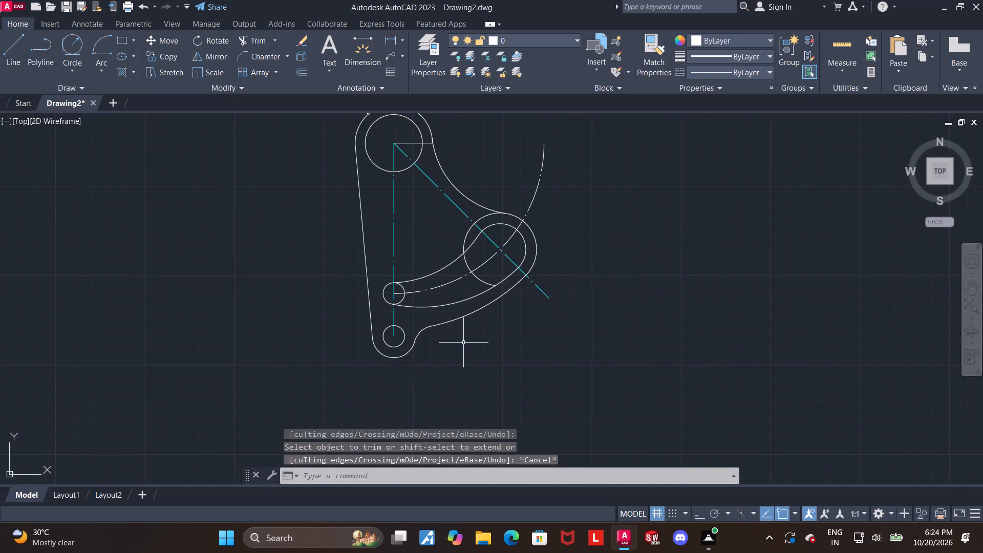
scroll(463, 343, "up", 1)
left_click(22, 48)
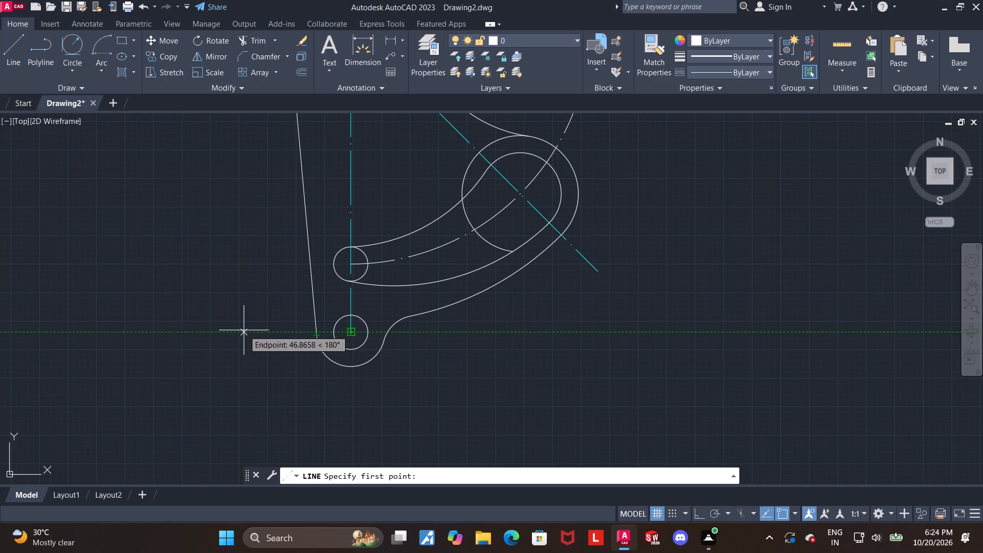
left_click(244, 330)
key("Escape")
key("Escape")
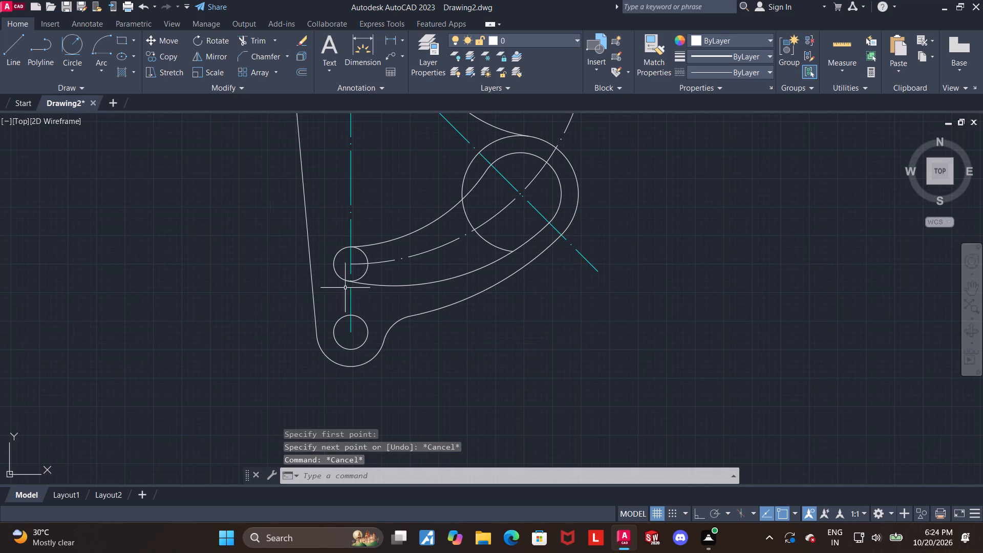
Draw two horizontal lines with Ortho on from the bottom hole's centre, one extending past the outline on each side.
left_click(9, 50)
scroll(333, 313, "up", 2)
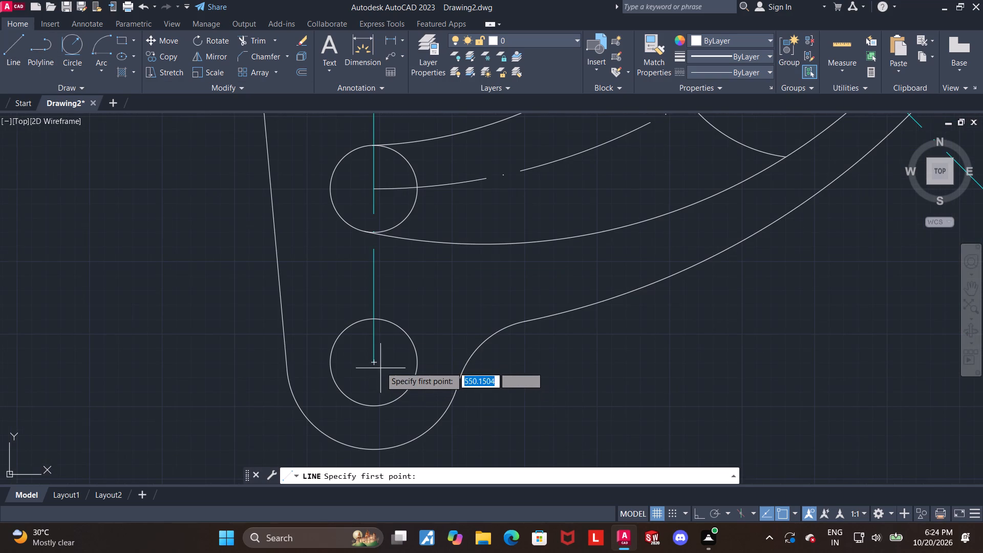
scroll(377, 349, "up", 2)
left_click(364, 382)
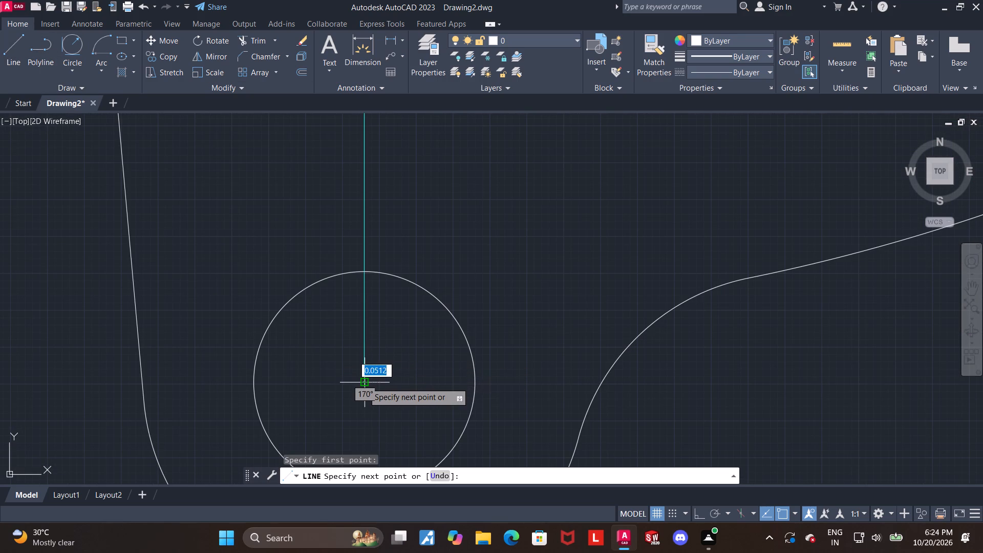
scroll(364, 382, "down", 2)
key("F8")
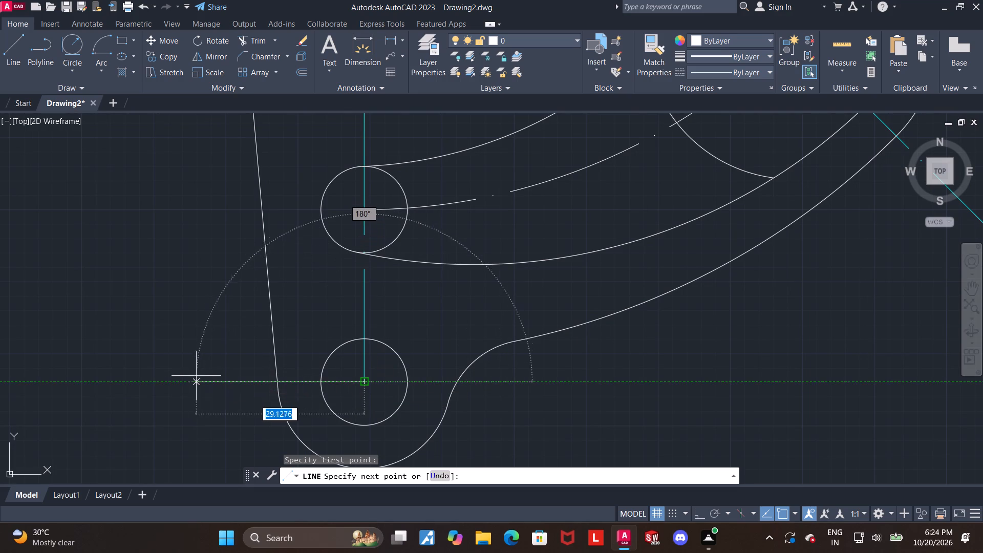
left_click(231, 384)
key("Escape")
key("Escape")
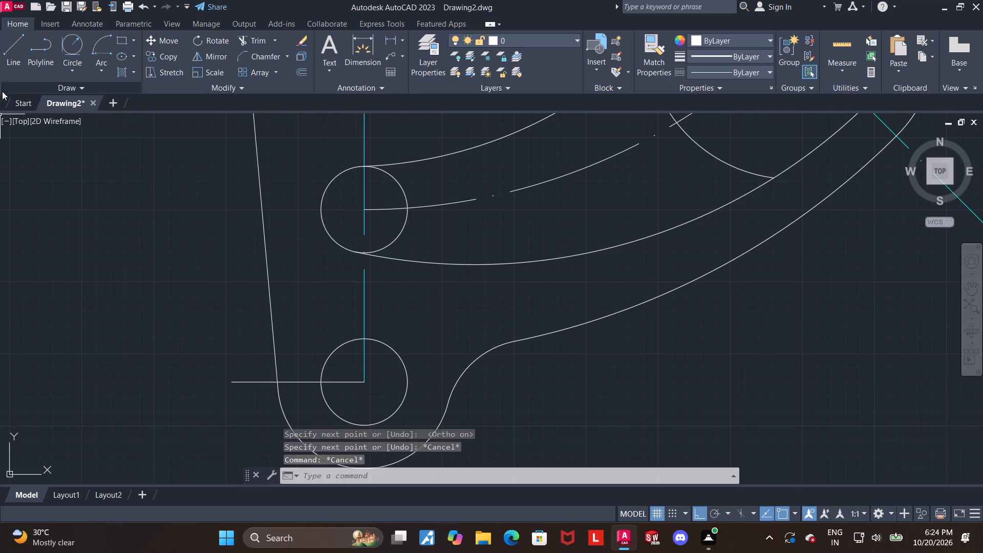
left_click(2, 55)
left_click(365, 380)
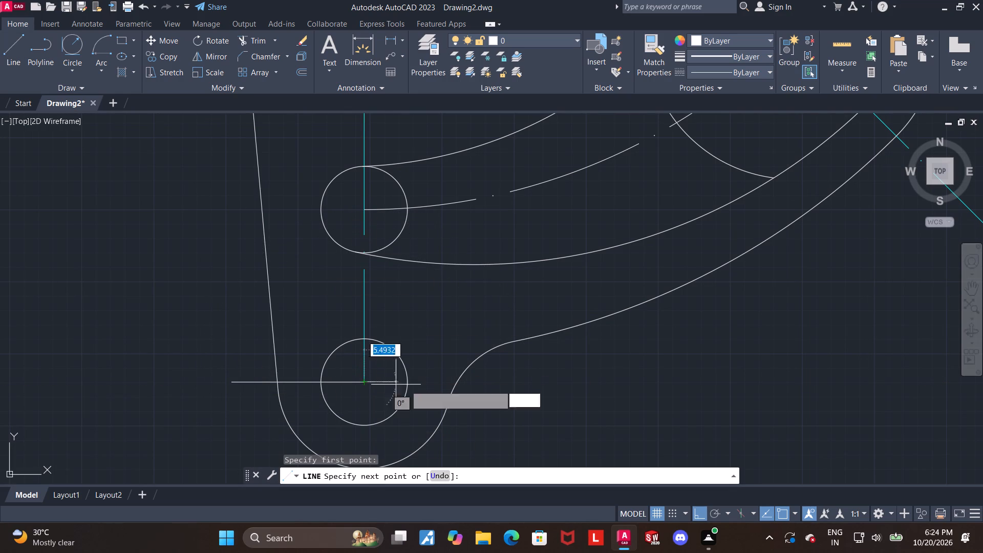
left_click(500, 385)
key("Escape")
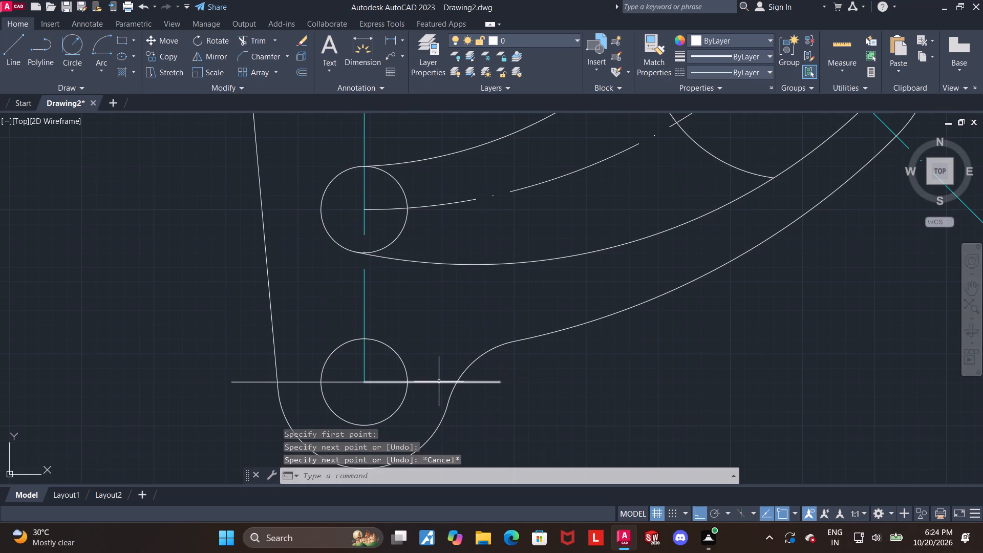
Join the two horizontal lines through the bottom hole's centre into one polyline.
left_click(376, 391)
left_click(353, 376)
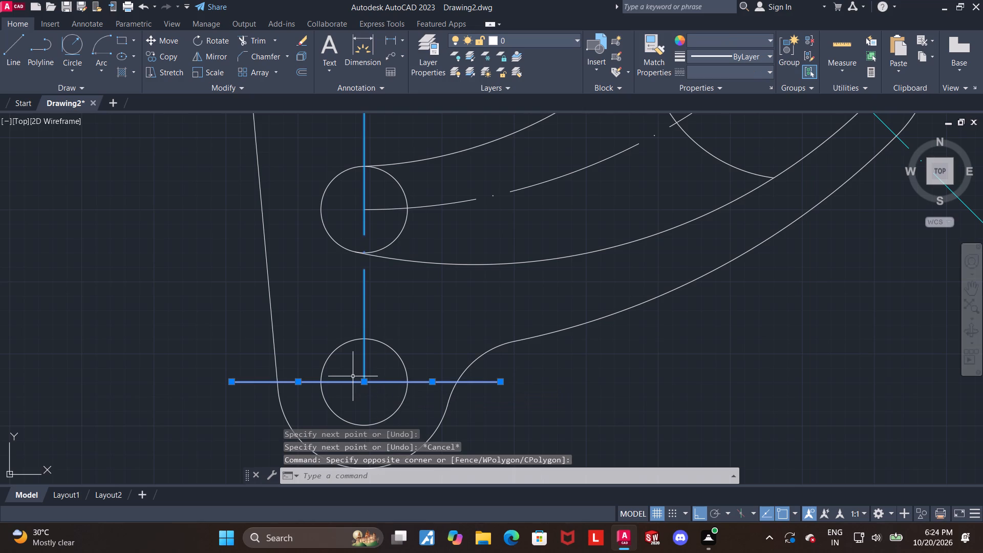
key("j")
key("Return")
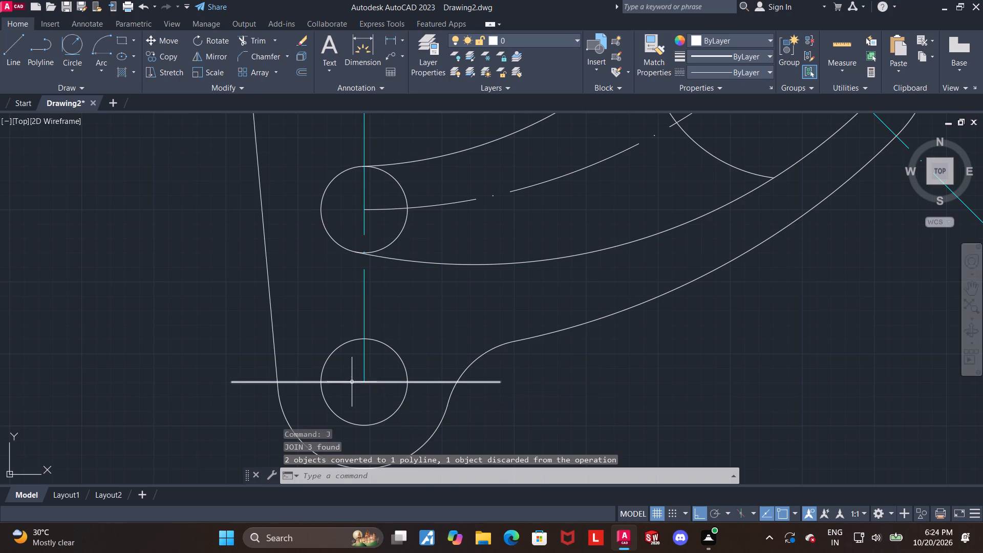
Set the bottom hole's horizontal centre line to linetype ACAD_ISO04W100 and the cyan colour of the other centre lines.
left_click(352, 382)
left_click(695, 66)
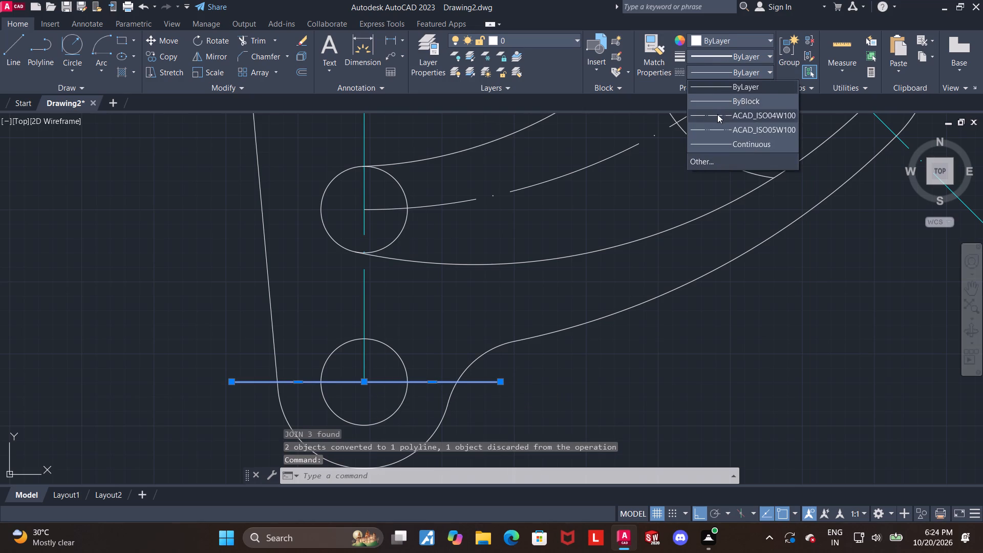
left_click(717, 114)
left_click(722, 39)
left_click(732, 163)
key("Escape")
scroll(703, 237, "down", 1)
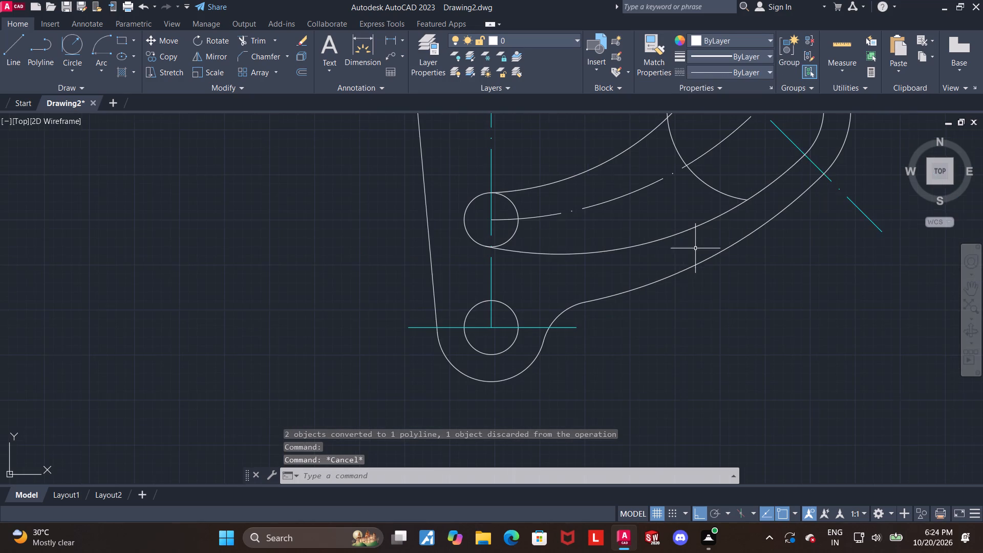
scroll(735, 267, "down", 2)
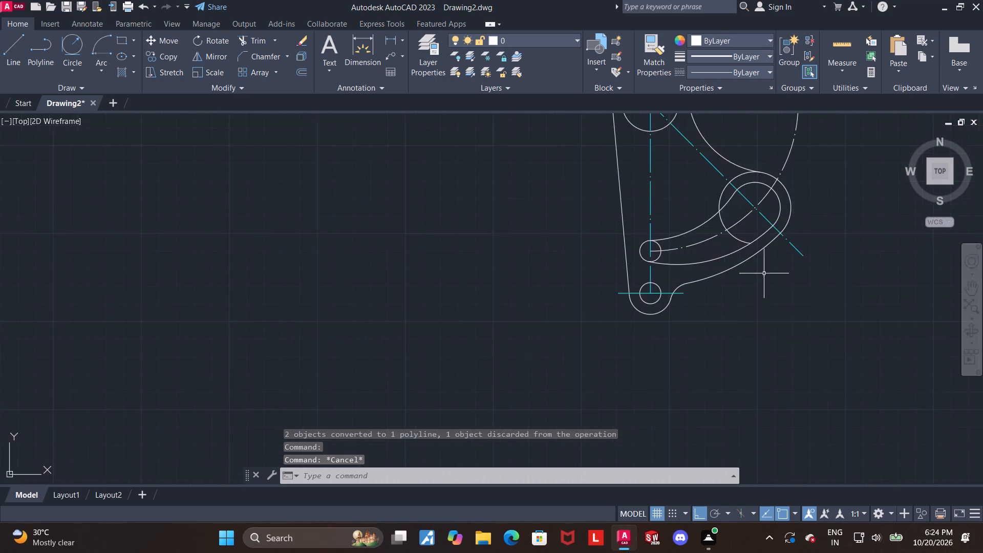
middle_click_drag(737, 306, 562, 373)
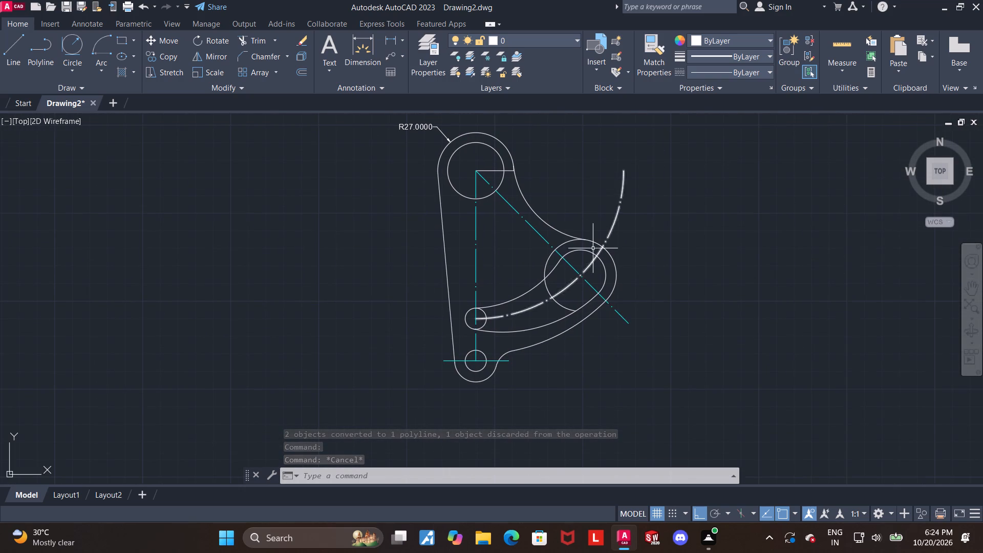
Trim the inner portion of the outer circle around the slot's large end, leaving only its outline arc between the tangent edges.
scroll(568, 264, "up", 1)
middle_click_drag(541, 280, 524, 272)
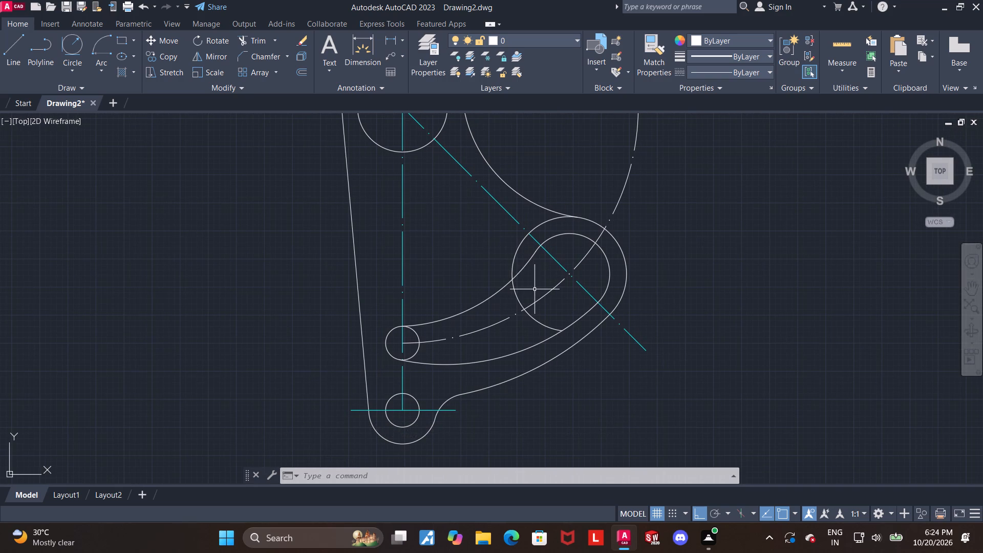
left_click(261, 38)
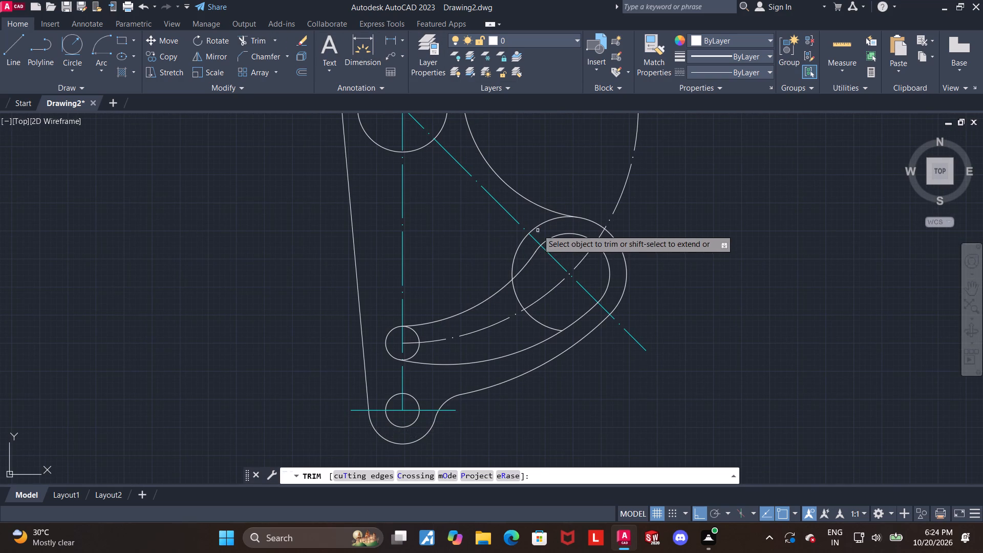
left_click(541, 224)
left_click(521, 245)
left_click(517, 299)
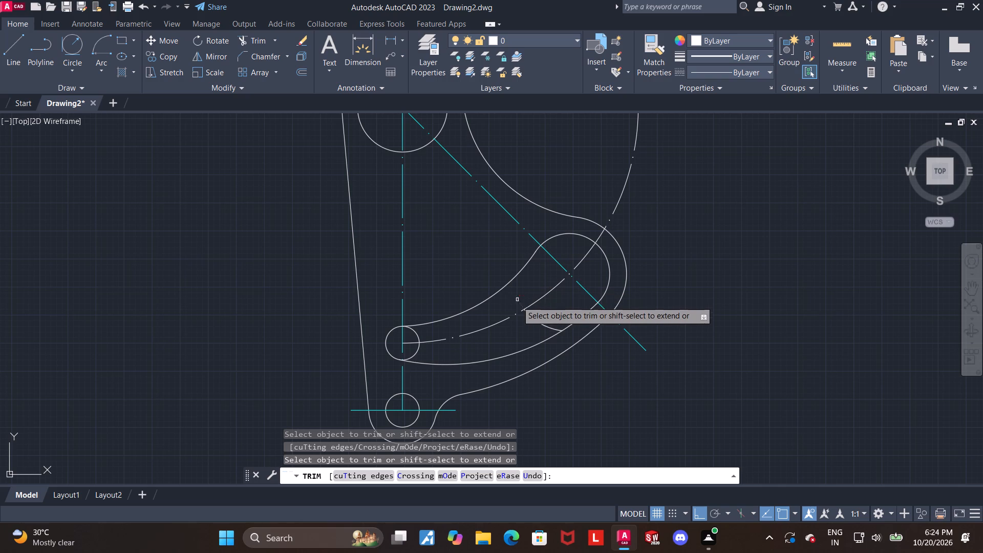
left_click(542, 324)
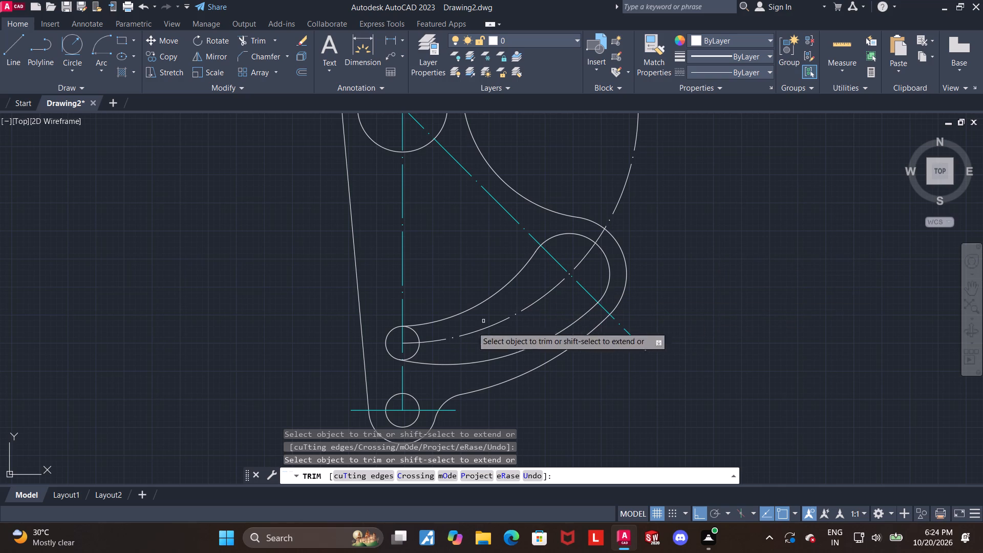
Trim the half of the slot's small end circle that lies inside the slot, leaving the rounded end.
left_click(420, 349)
left_click(417, 334)
Trim the slot's centre line arc where it extends past the outer outline near the large end.
scroll(453, 337, "down", 2)
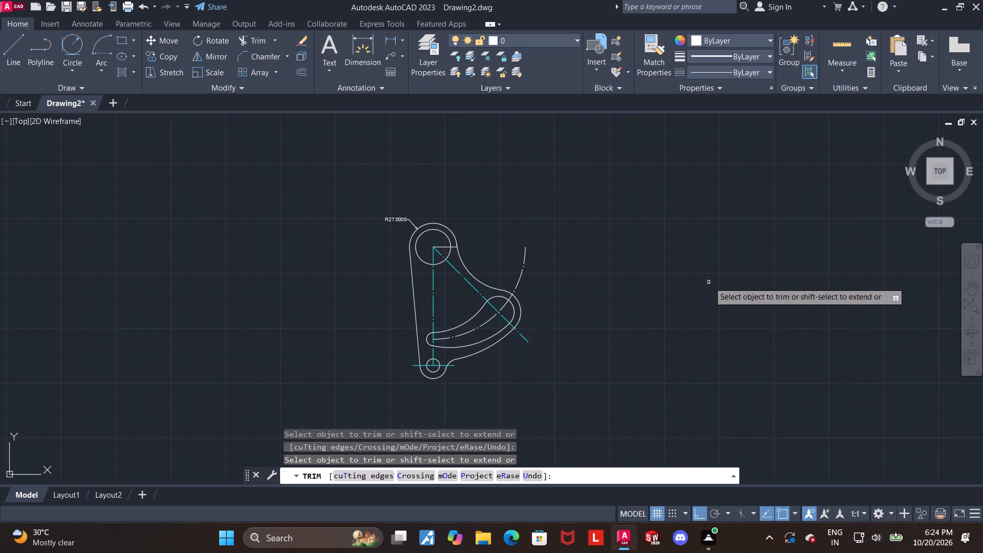
scroll(709, 291, "up", 1)
middle_click_drag(467, 312, 490, 294)
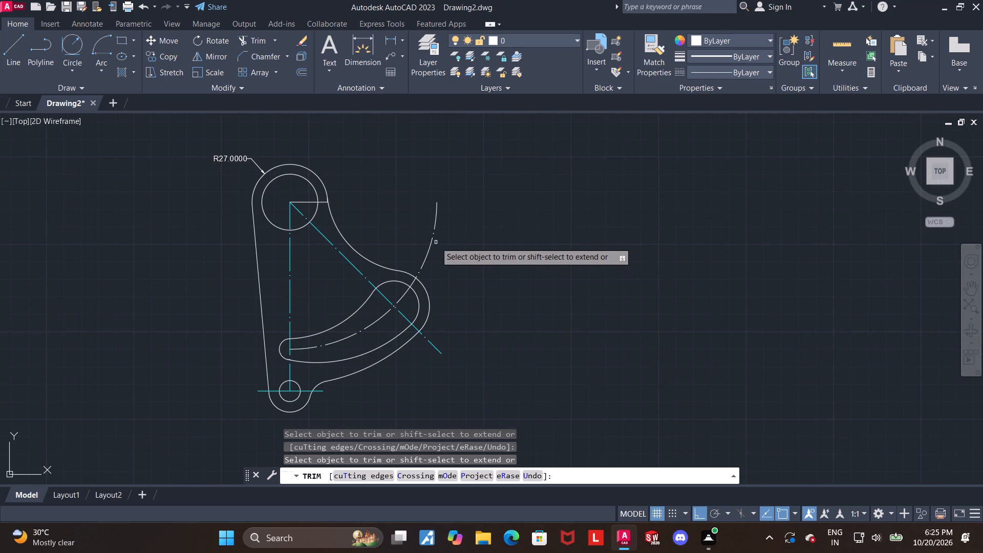
left_click(433, 237)
middle_click_drag(490, 270, 522, 246)
key("Escape")
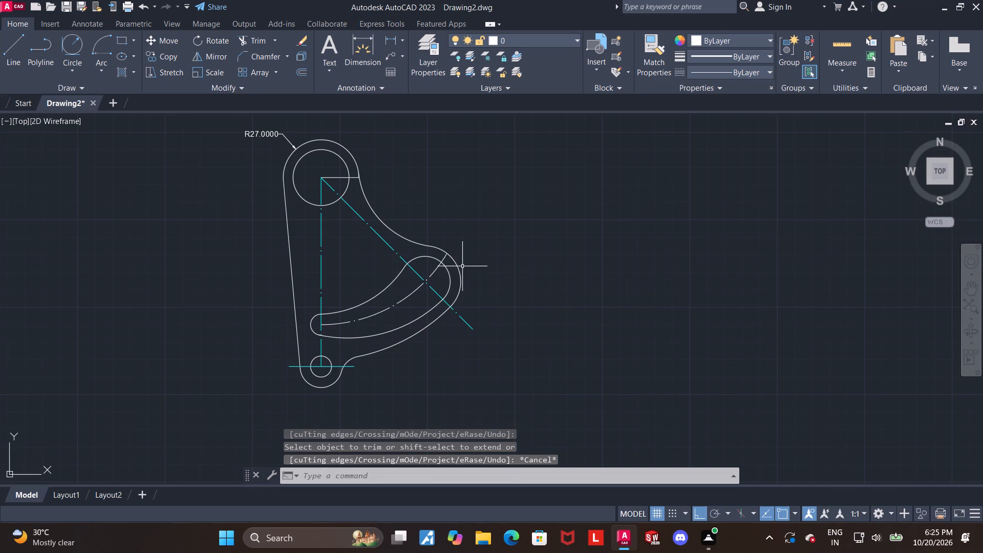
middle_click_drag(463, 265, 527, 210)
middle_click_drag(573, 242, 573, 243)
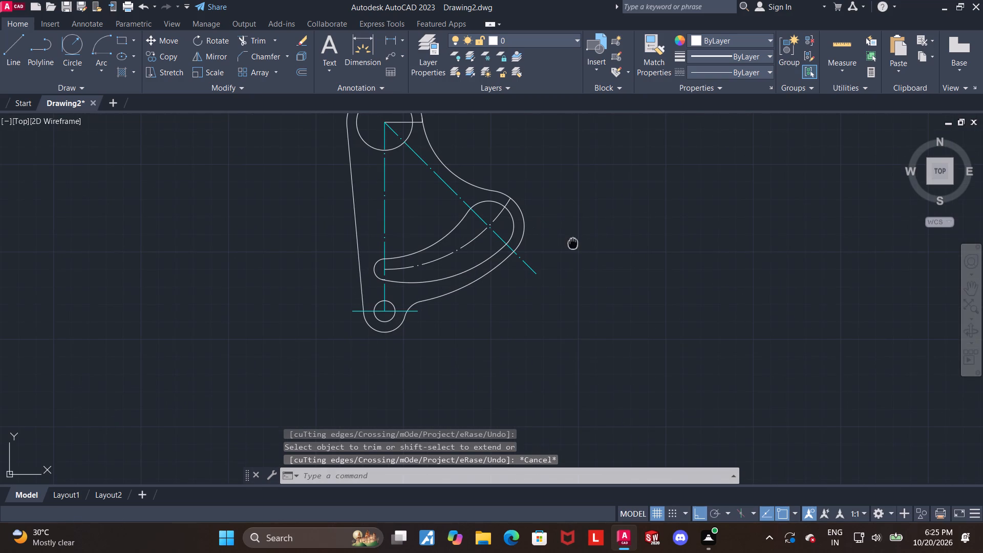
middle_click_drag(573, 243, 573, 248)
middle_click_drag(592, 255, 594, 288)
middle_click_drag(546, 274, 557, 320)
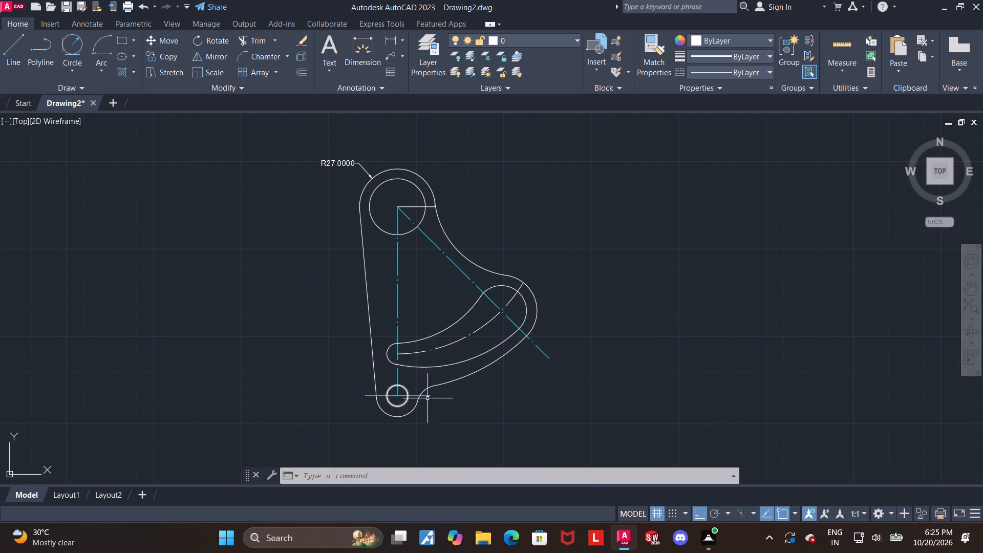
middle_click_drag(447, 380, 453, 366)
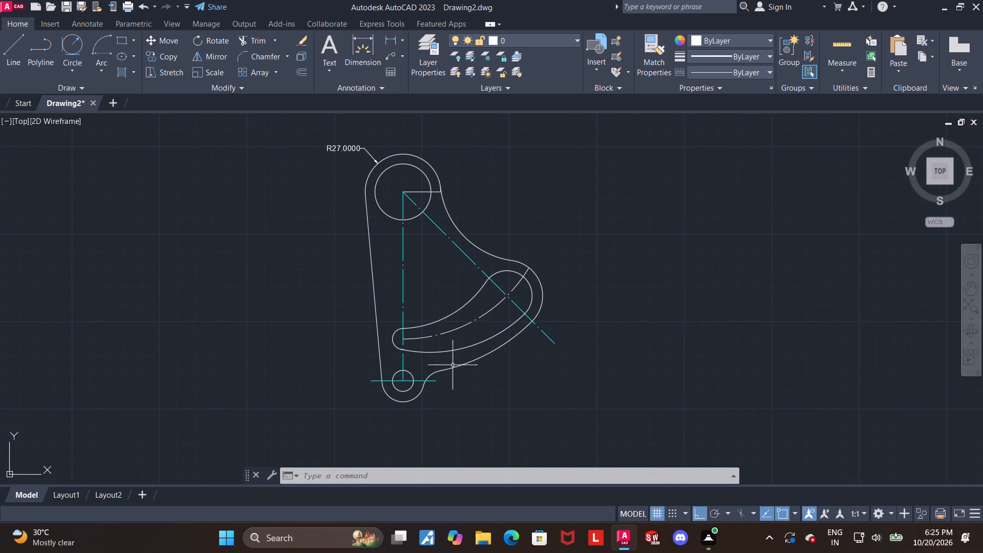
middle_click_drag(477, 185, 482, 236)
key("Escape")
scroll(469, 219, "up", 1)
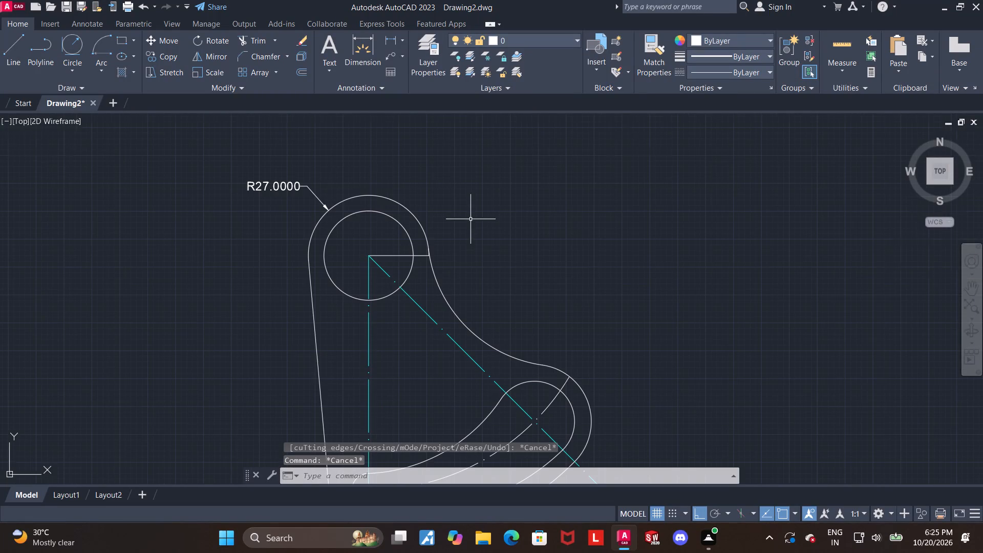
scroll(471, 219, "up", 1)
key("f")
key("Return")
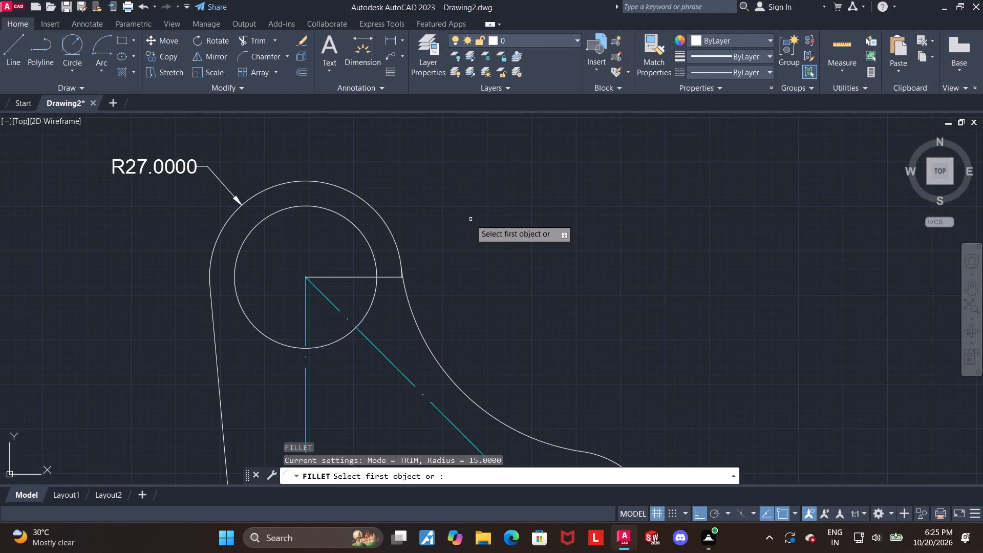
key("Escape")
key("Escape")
Modify the Standard dimension style so linear dimensions use a primary units precision of 0.
key("d")
key("Return")
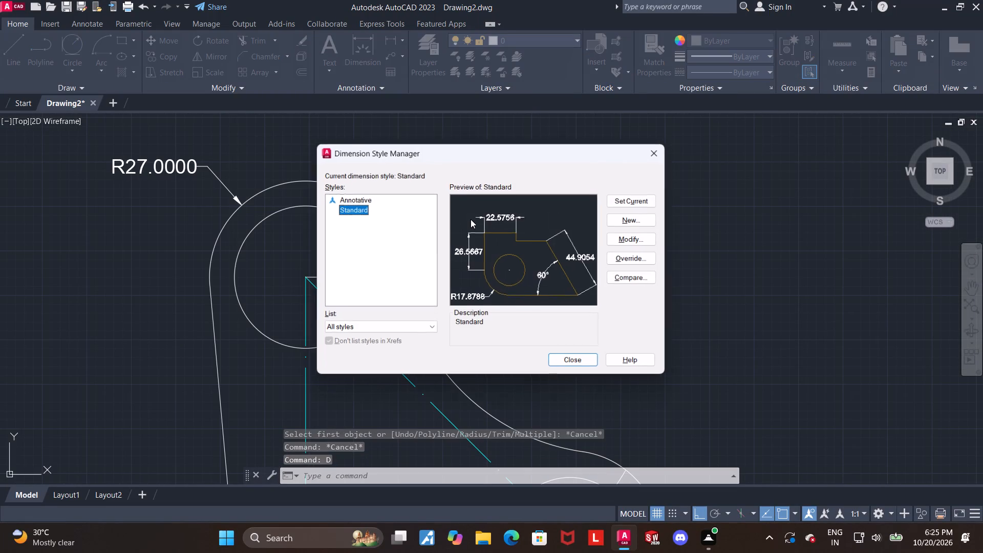
left_click(625, 241)
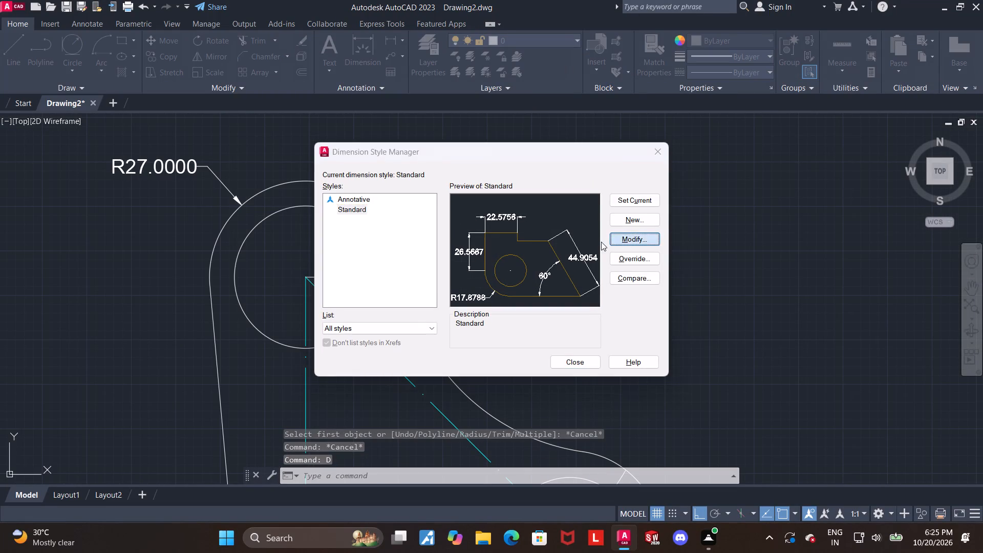
left_click(484, 130)
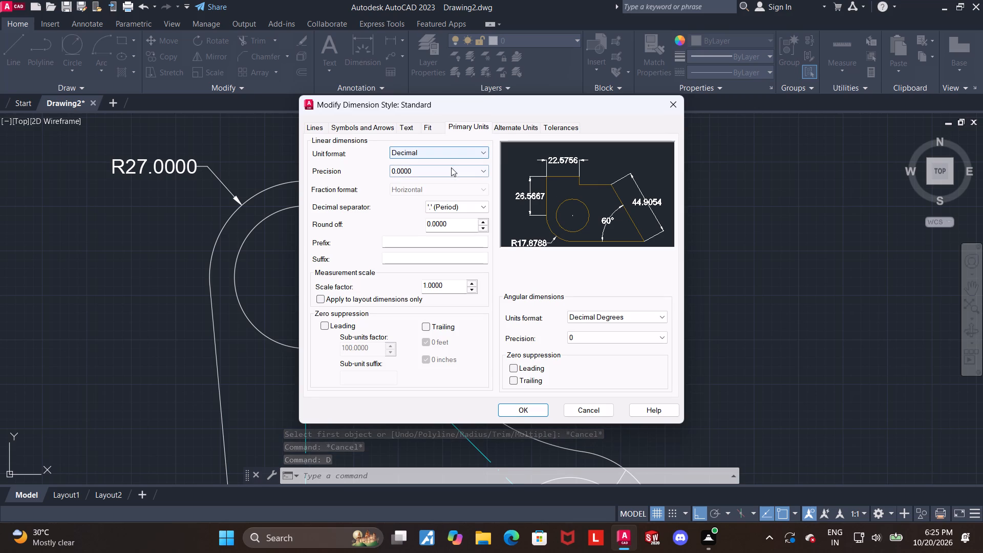
left_click(451, 167)
left_click(429, 181)
left_click(526, 410)
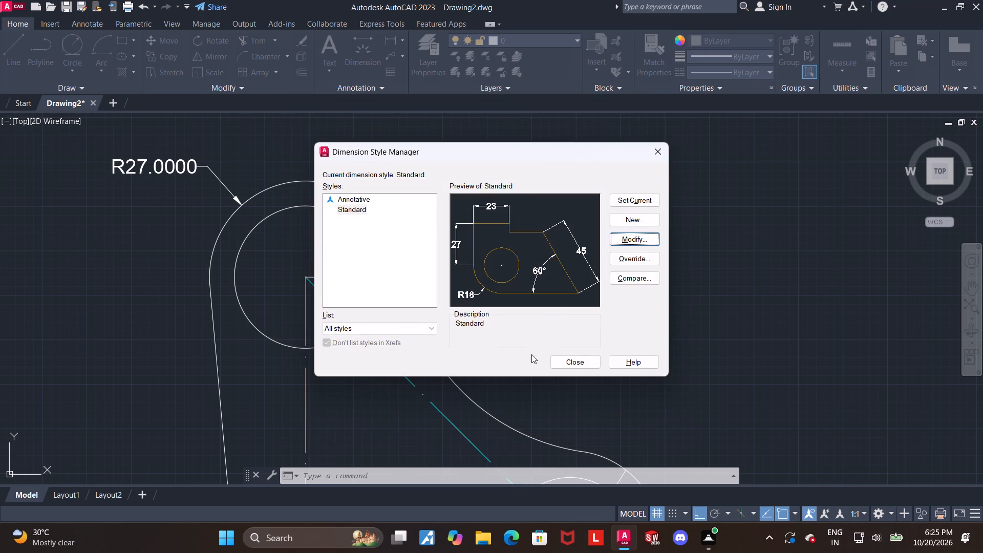
left_click(581, 367)
key("Escape")
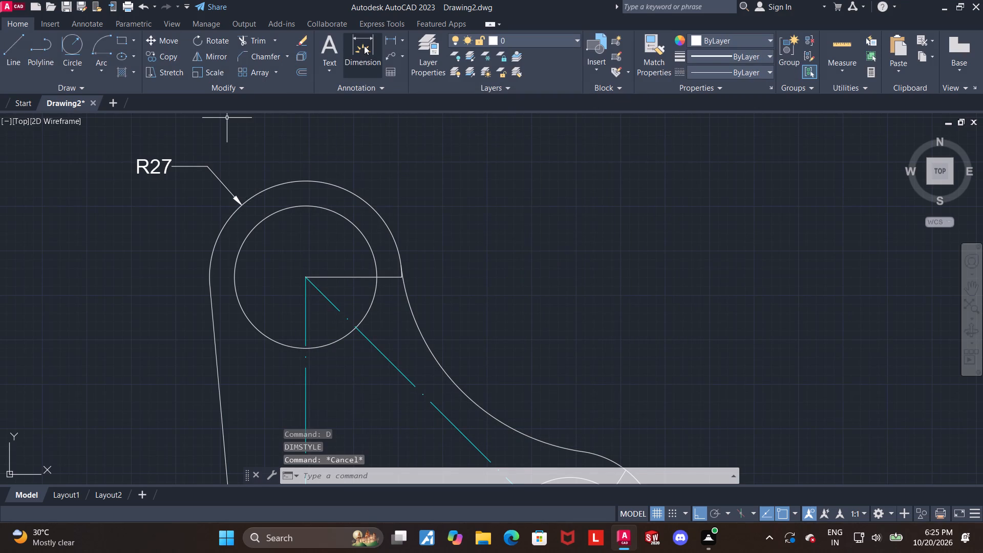
Add a diameter dimension to the inner top circle, placing its text above the outer arc opposite the radius dimension.
left_click(364, 46)
middle_click_drag(413, 154, 437, 188)
scroll(374, 172, "up", 1)
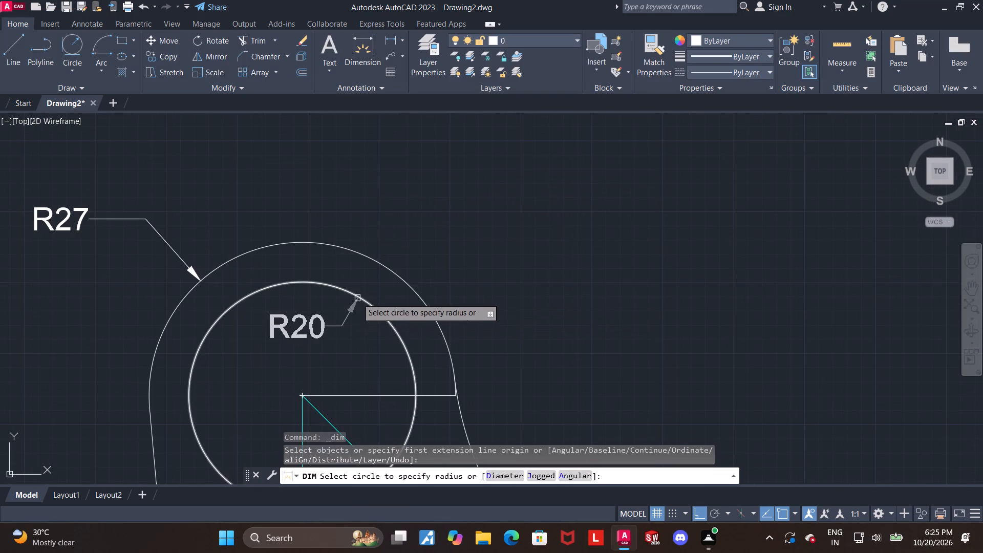
left_click(357, 298)
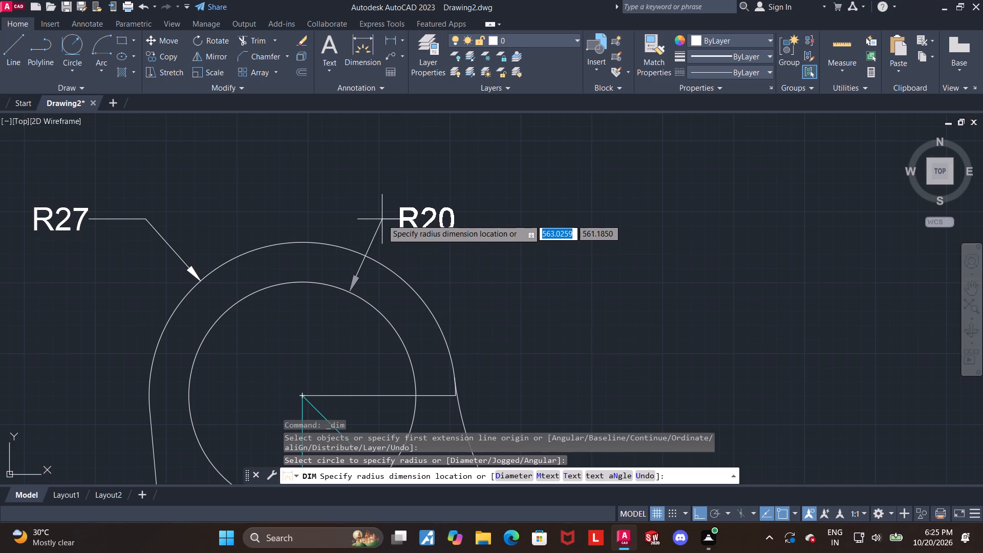
key("d")
key("Return")
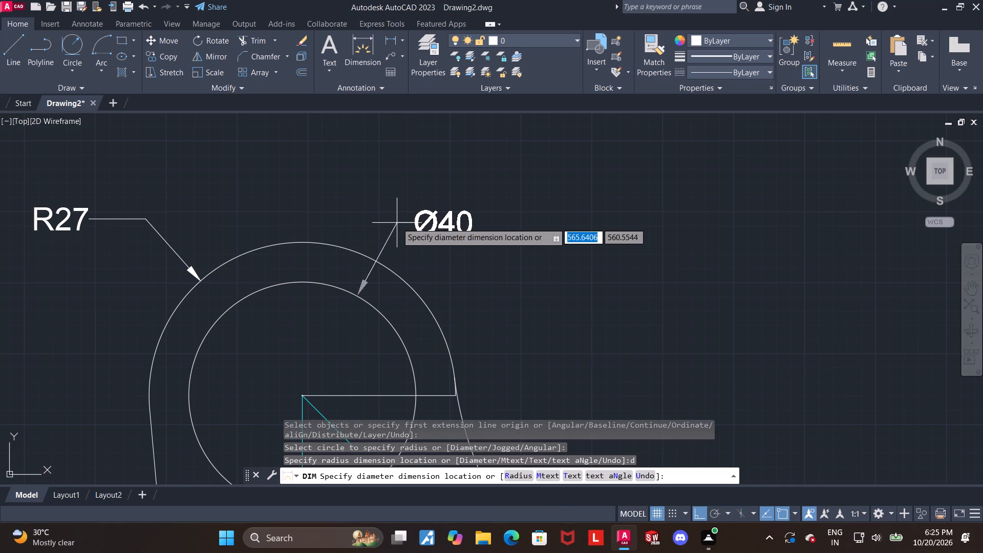
left_click(406, 222)
key("Escape")
Trim the short leftover end of the top outer circle's arc beyond its tangent point with the concave outline arc.
scroll(515, 262, "down", 2)
middle_click_drag(583, 295, 579, 294)
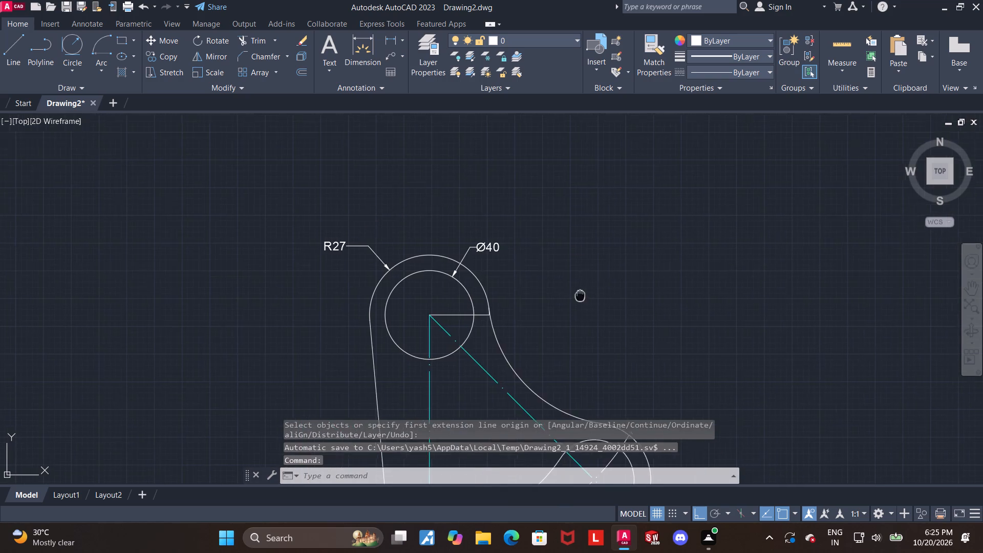
middle_click_drag(579, 294, 562, 247)
middle_click_drag(555, 252, 535, 228)
left_click(364, 56)
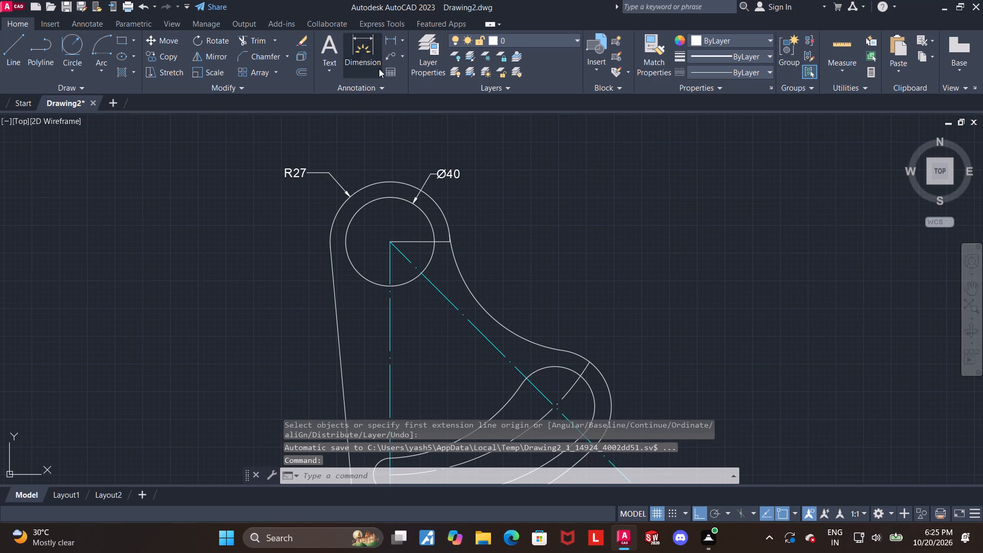
scroll(476, 197, "up", 1)
scroll(479, 282, "up", 1)
scroll(399, 268, "up", 3)
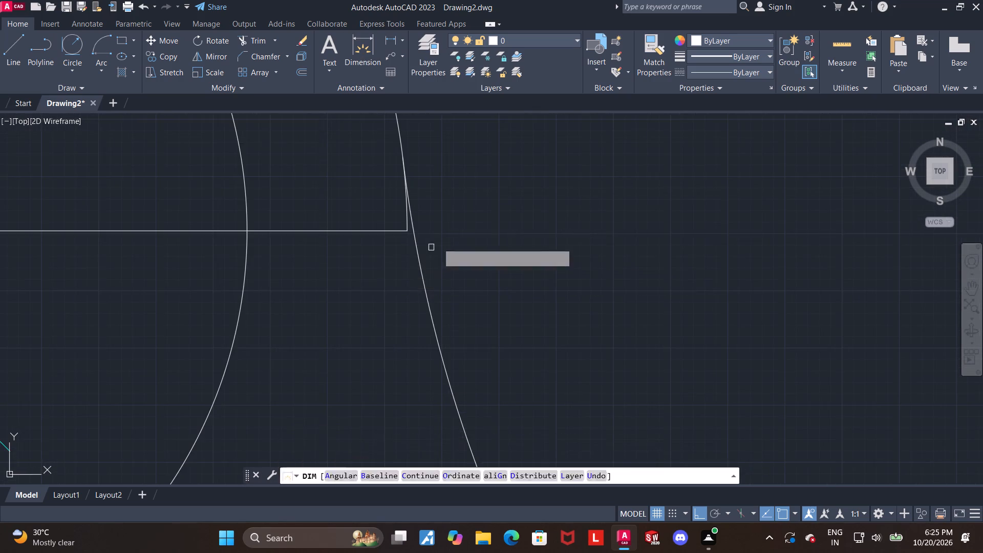
scroll(450, 196, "up", 2)
key("Escape")
left_click(334, 235)
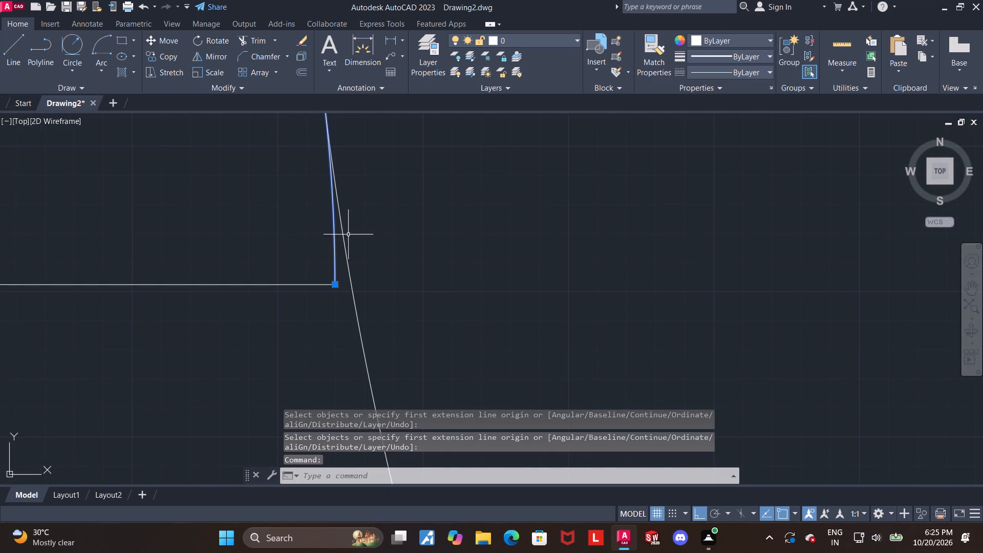
key("Escape")
key("Escape")
left_click(244, 36)
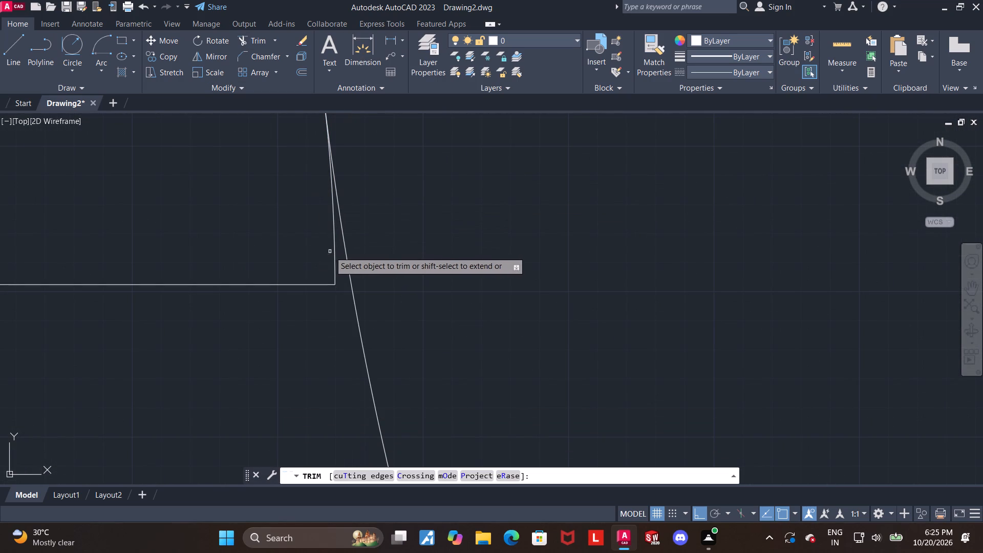
left_click(334, 250)
scroll(347, 260, "down", 1)
scroll(398, 261, "down", 5)
key("Escape")
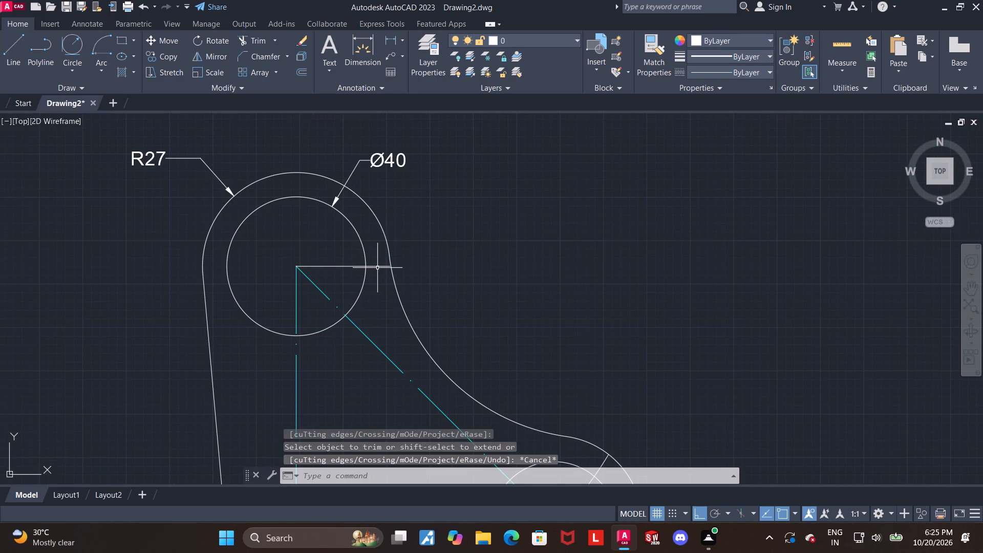
Delete the horizontal line running from the top circles' centre to the outer arc.
left_click(377, 268)
key("Delete")
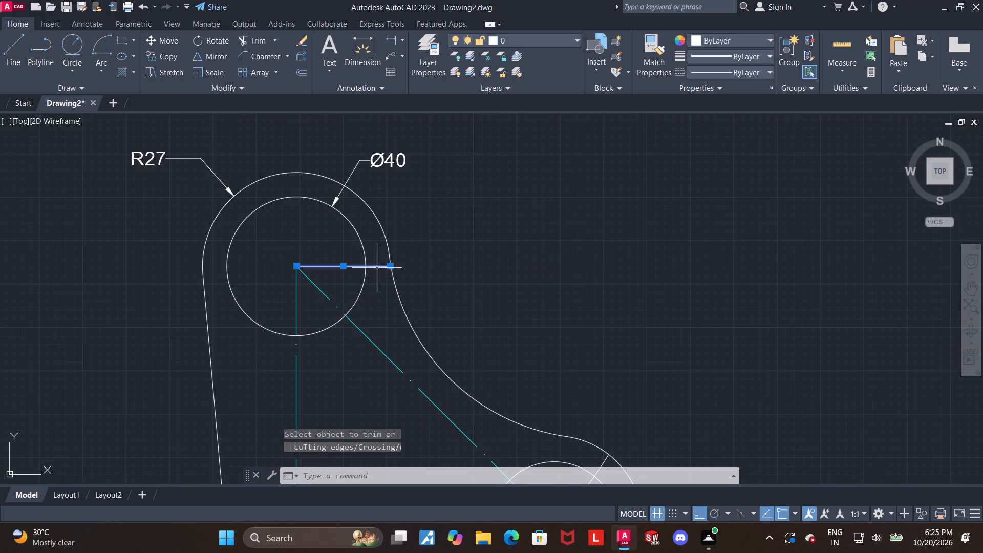
middle_click_drag(455, 273, 443, 263)
key("Escape")
Add a radius dimension to the large concave outline arc, placing its text outside the part.
left_click(351, 45)
scroll(476, 299, "up", 1)
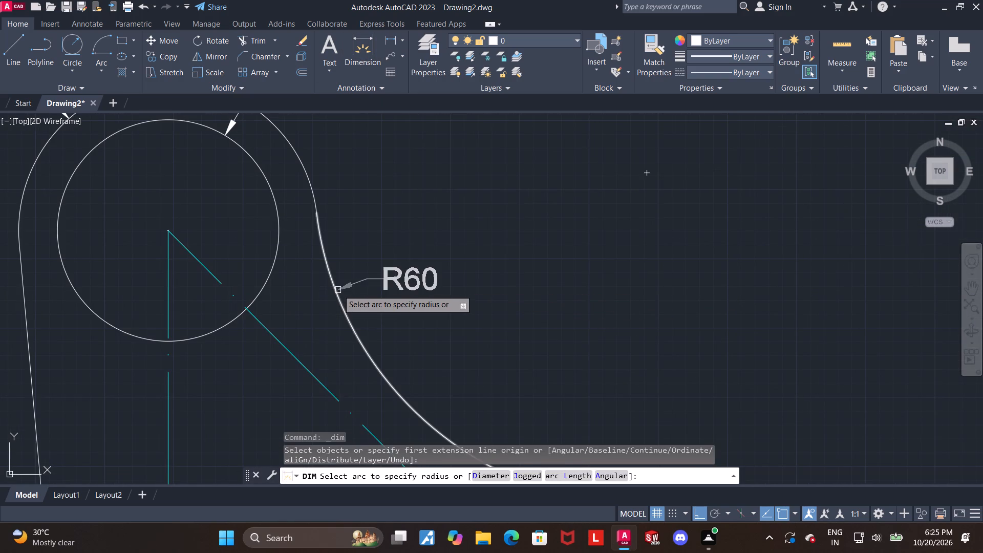
left_click(338, 290)
left_click(494, 242)
key("Escape")
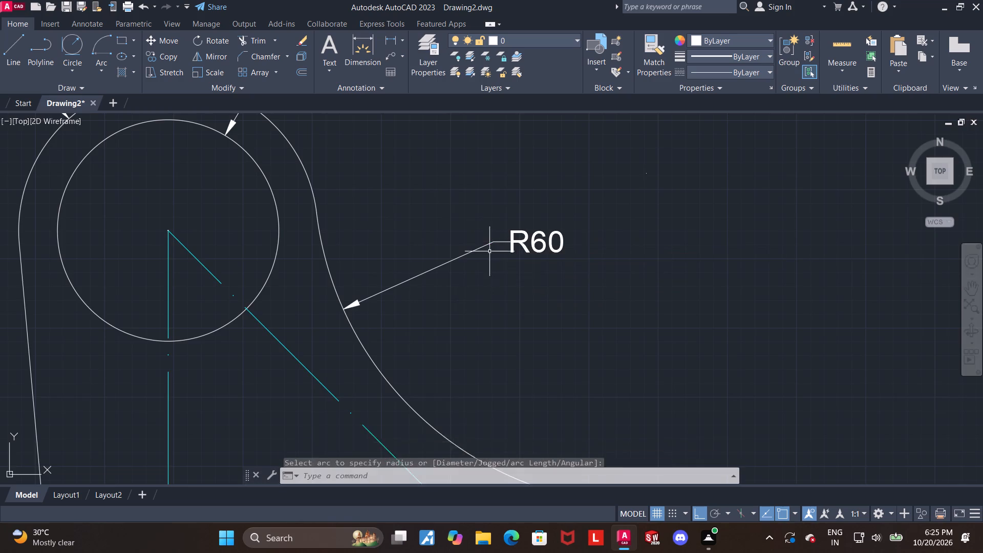
Add a radius dimension to the outer outline arc around the slot's large end, placing its text outside the part.
scroll(526, 289, "down", 2)
middle_click_drag(578, 310, 551, 283)
middle_click_drag(641, 351, 622, 320)
middle_click_drag(600, 326, 596, 324)
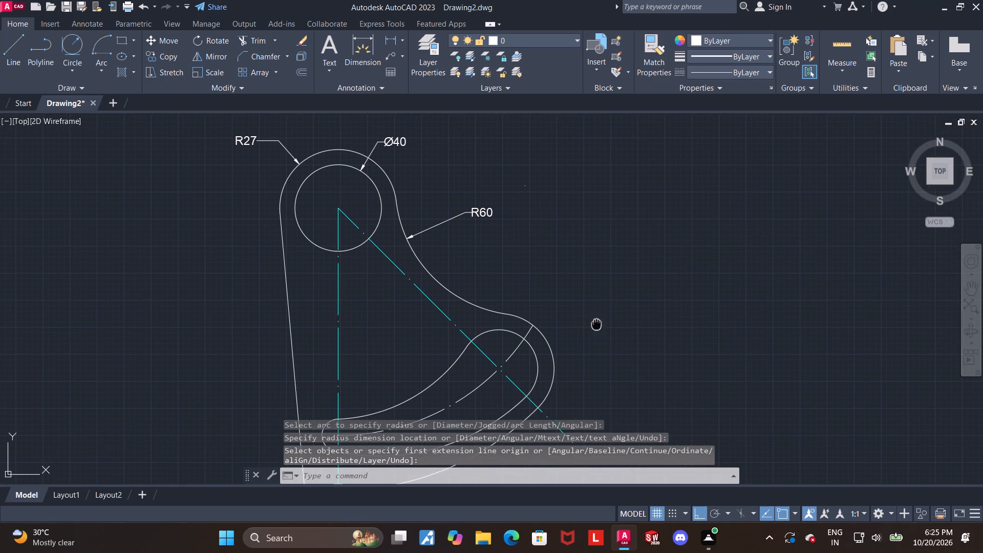
middle_click_drag(596, 324, 557, 278)
left_click(364, 44)
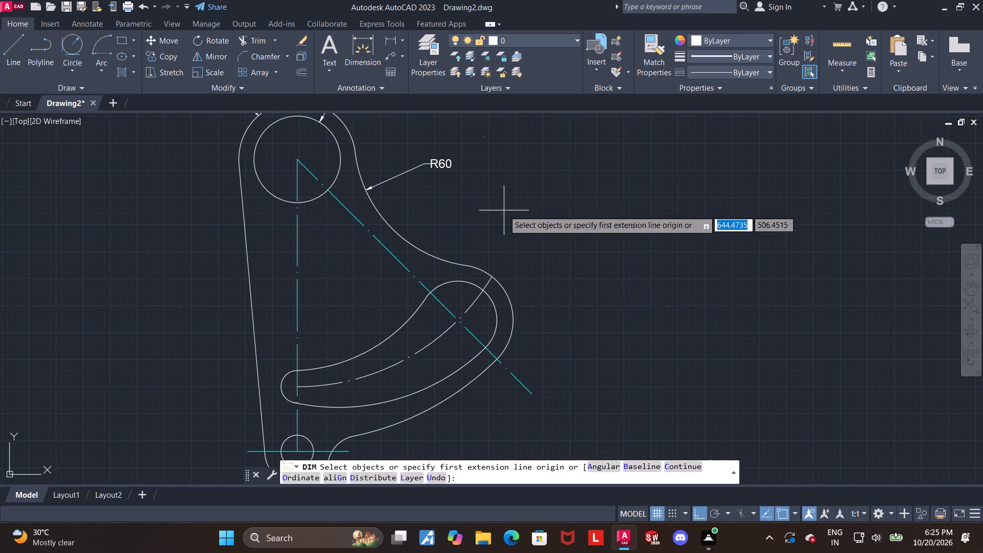
scroll(528, 253, "up", 1)
scroll(511, 324, "up", 2)
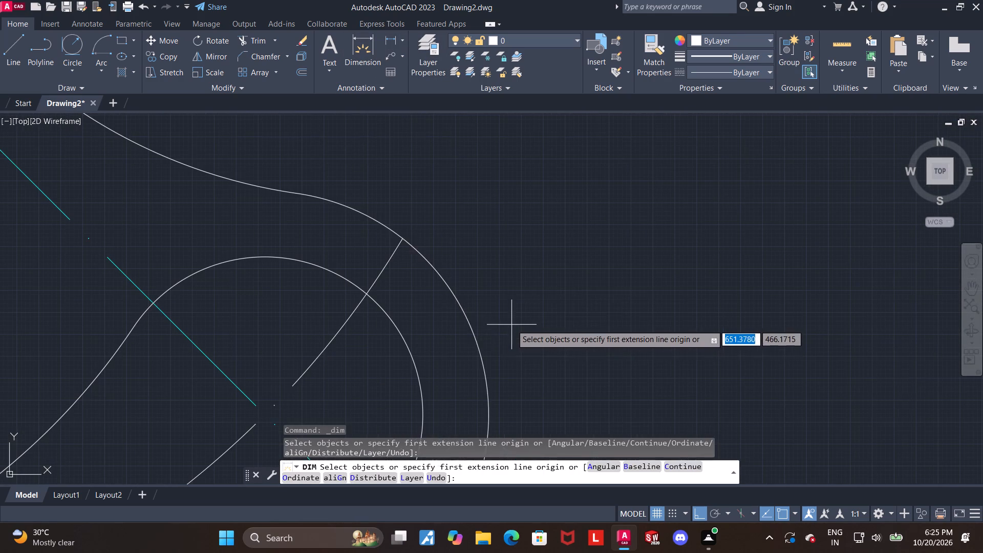
left_click(468, 316)
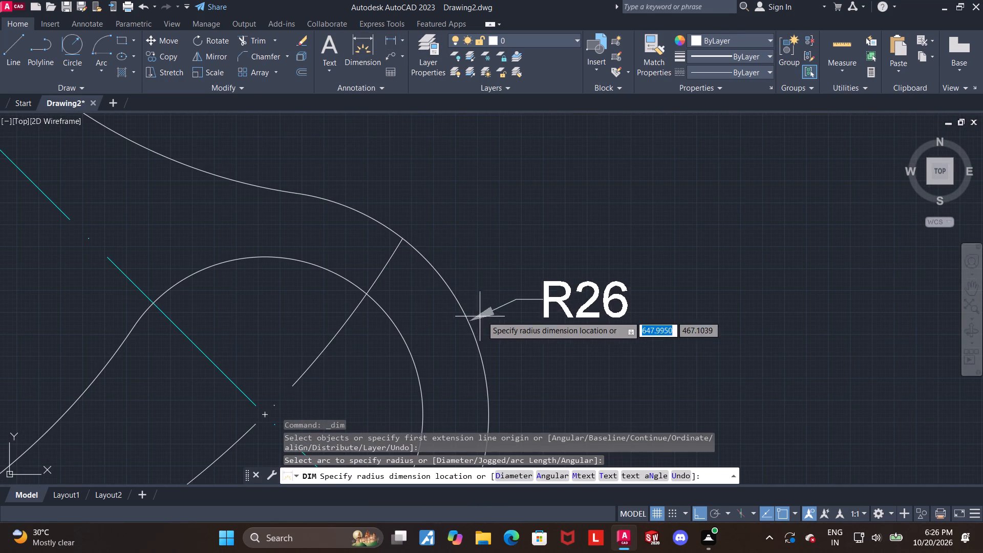
left_click(508, 296)
key("Escape")
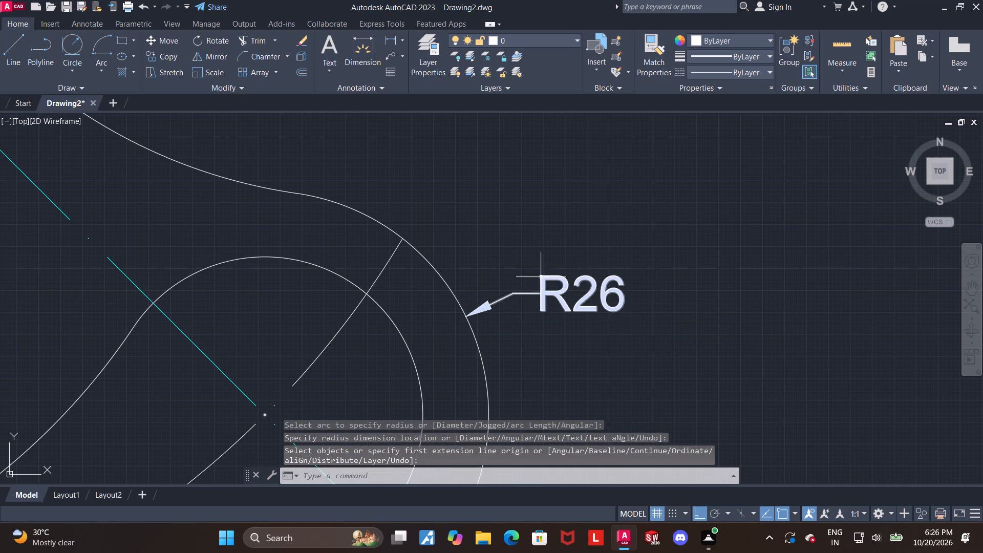
Set the Standard dimension style's linear precision to one decimal place (0.0).
key("d")
key("Return")
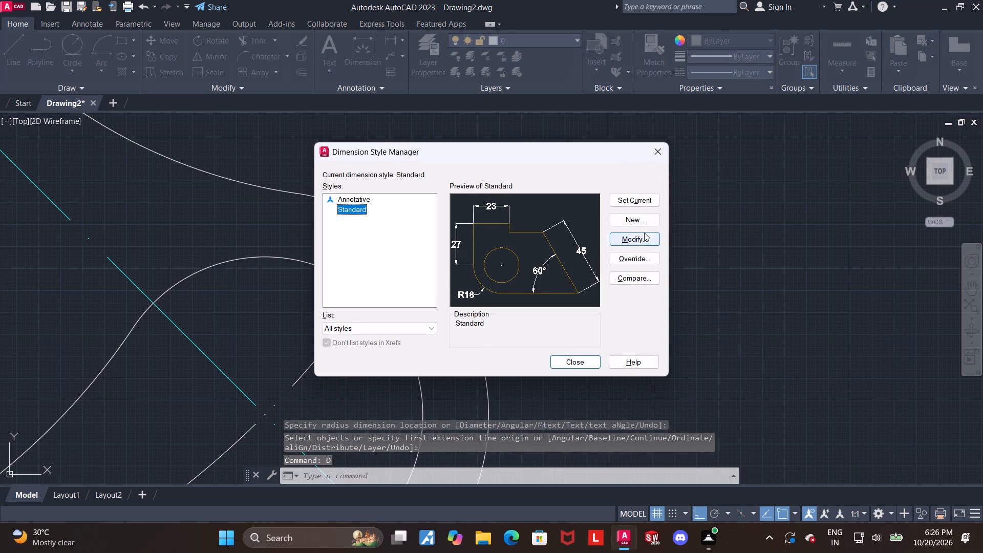
left_click(644, 238)
left_click(478, 127)
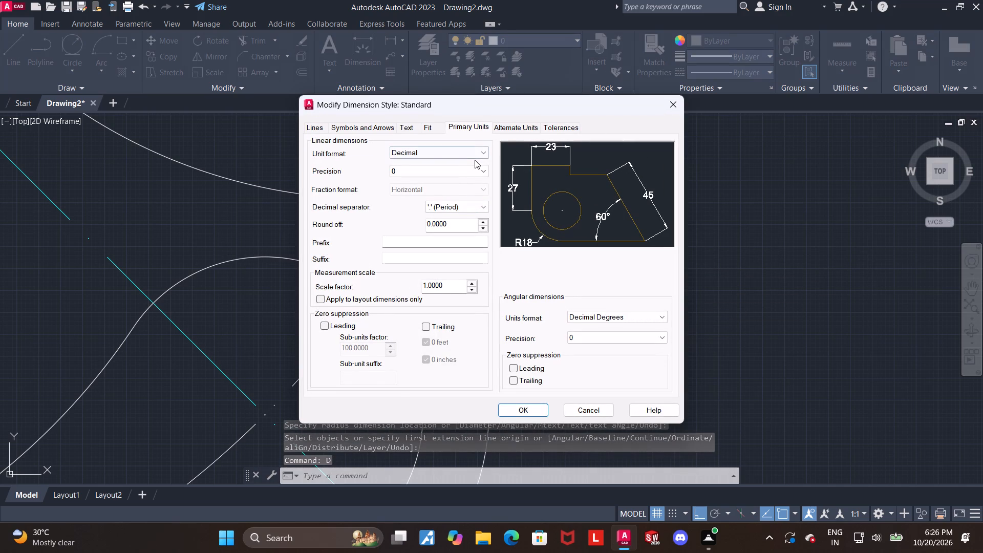
left_click(466, 175)
left_click(443, 186)
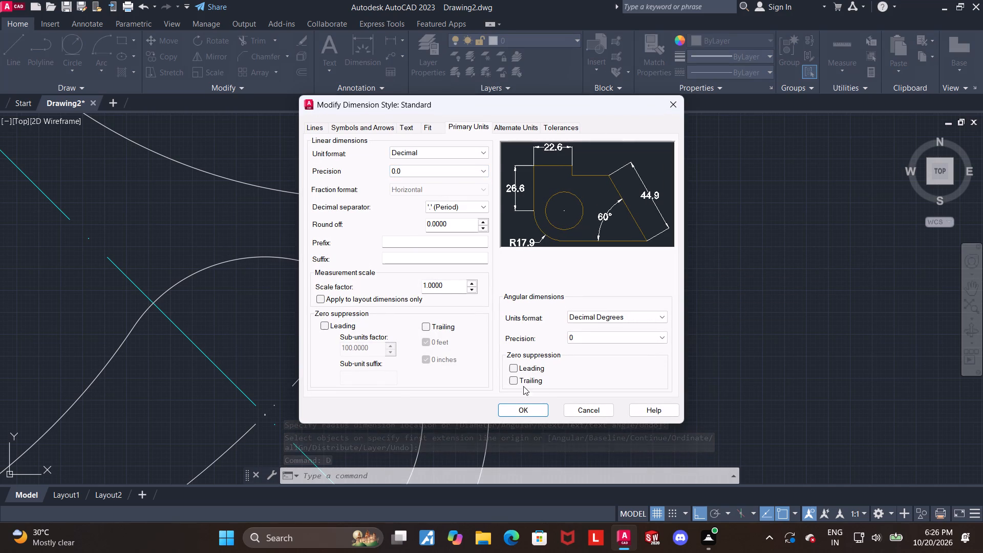
left_click(521, 409)
key("Escape")
Add a radius dimension to the arc of the slot's large end, placing its text outside the part.
scroll(639, 350, "down", 2)
middle_click_drag(656, 327, 430, 220)
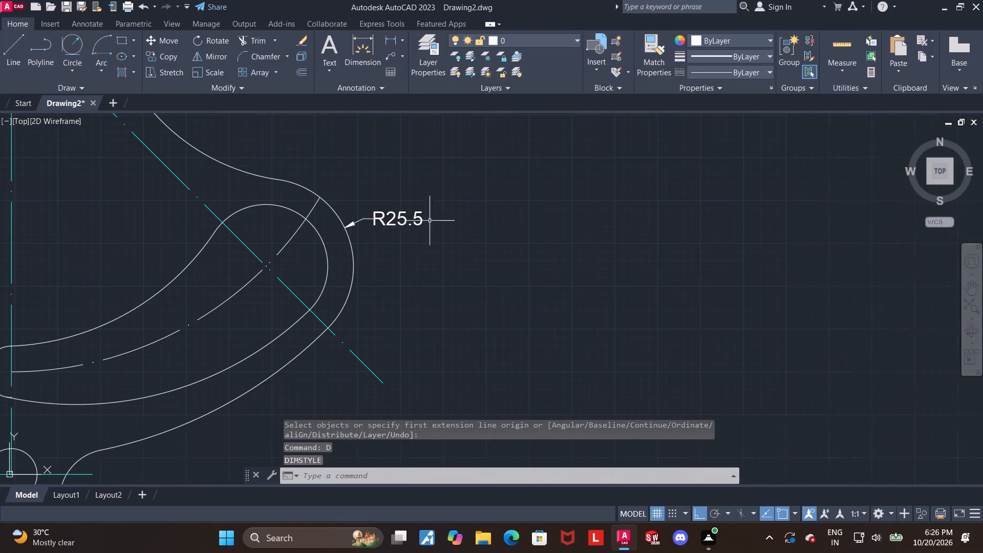
key("Escape")
middle_click_drag(426, 261, 455, 223)
left_click(355, 48)
middle_click_drag(461, 228, 548, 221)
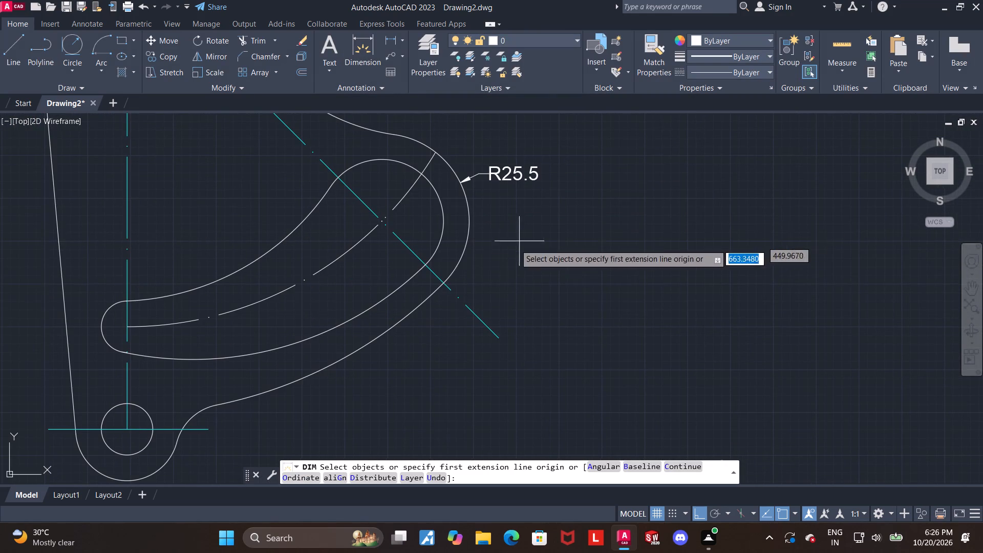
scroll(450, 261, "up", 2)
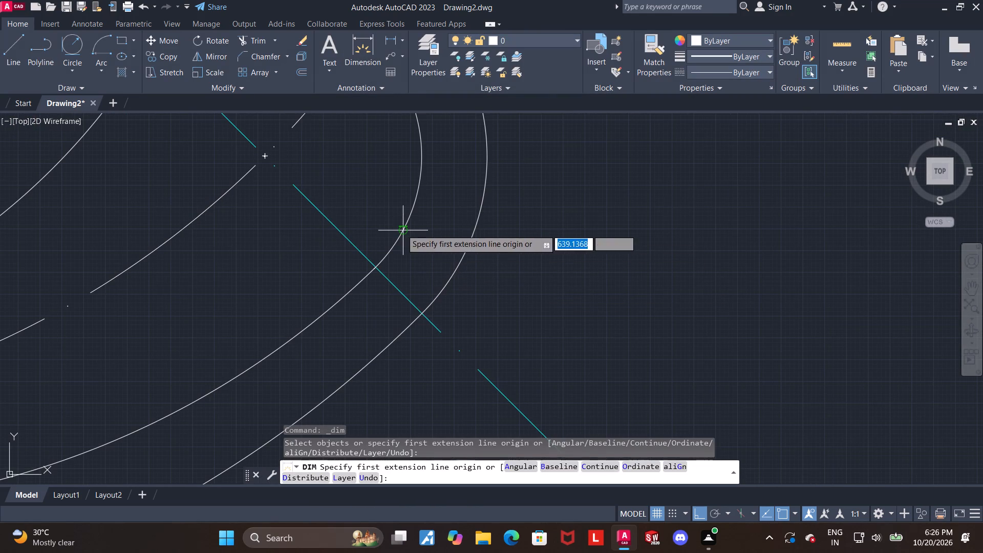
left_click(417, 196)
left_click(538, 233)
key("Escape")
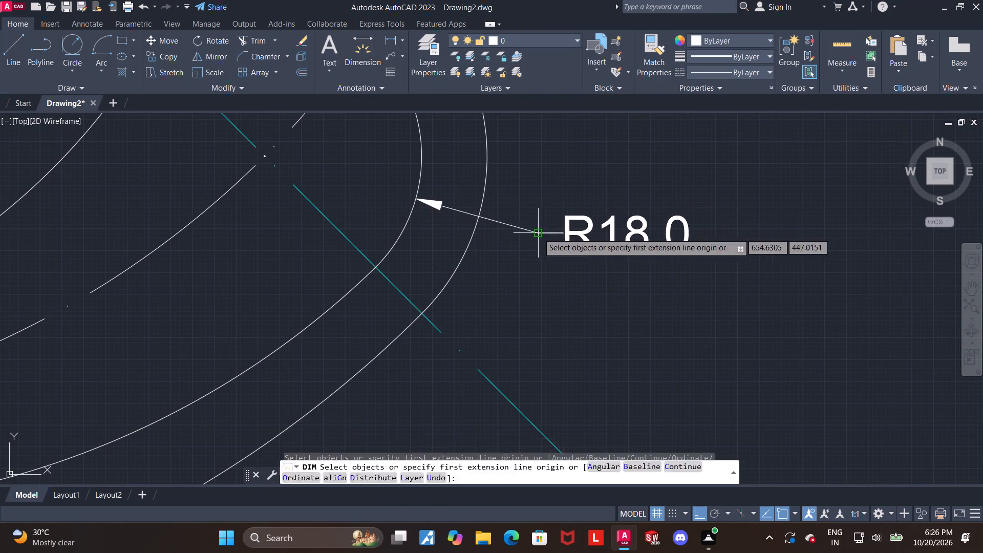
Add a radius dimension to the slot's long lower arc, placing its text outside the part's outline.
scroll(589, 241, "down", 2)
middle_click_drag(614, 268, 680, 227)
scroll(540, 322, "up", 1)
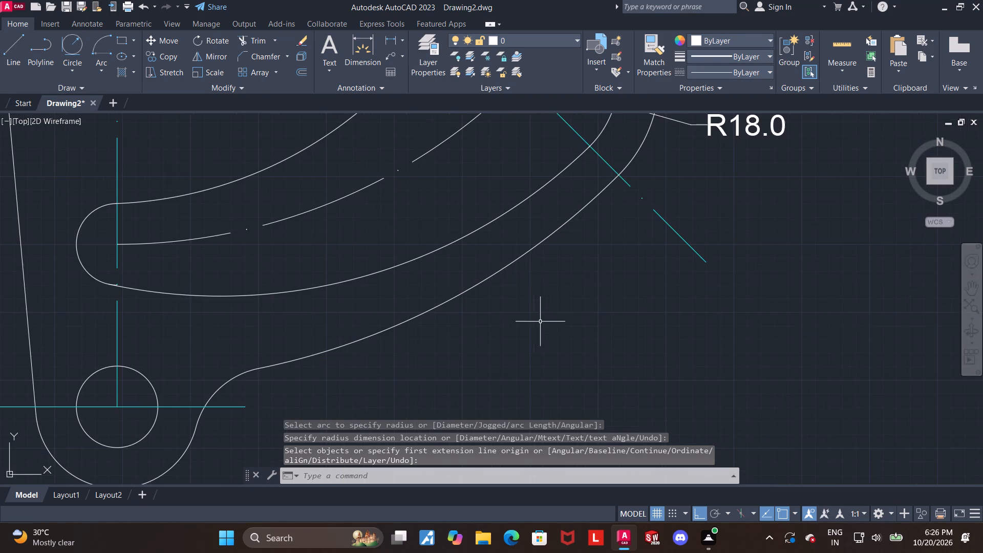
left_click(360, 47)
scroll(531, 234, "up", 1)
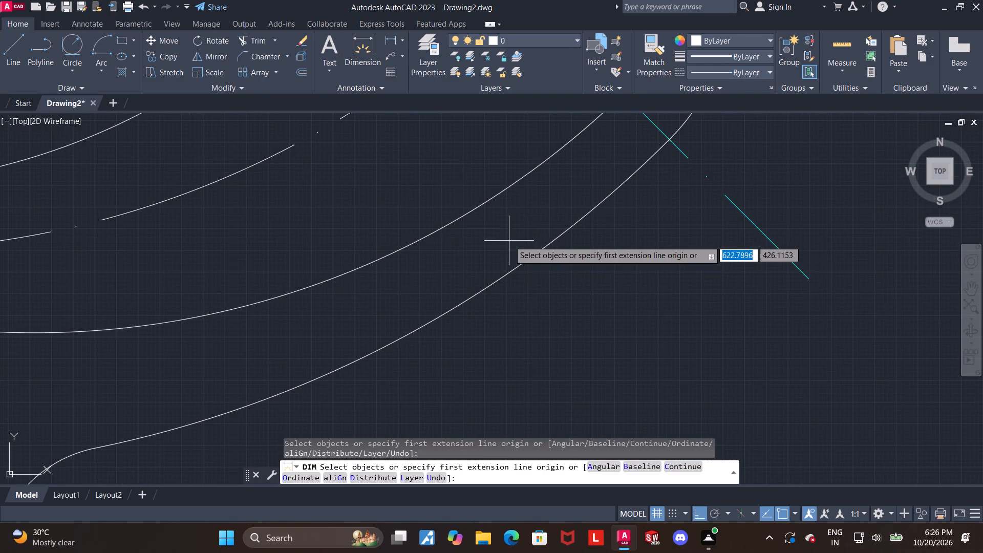
left_click(484, 202)
left_click(593, 307)
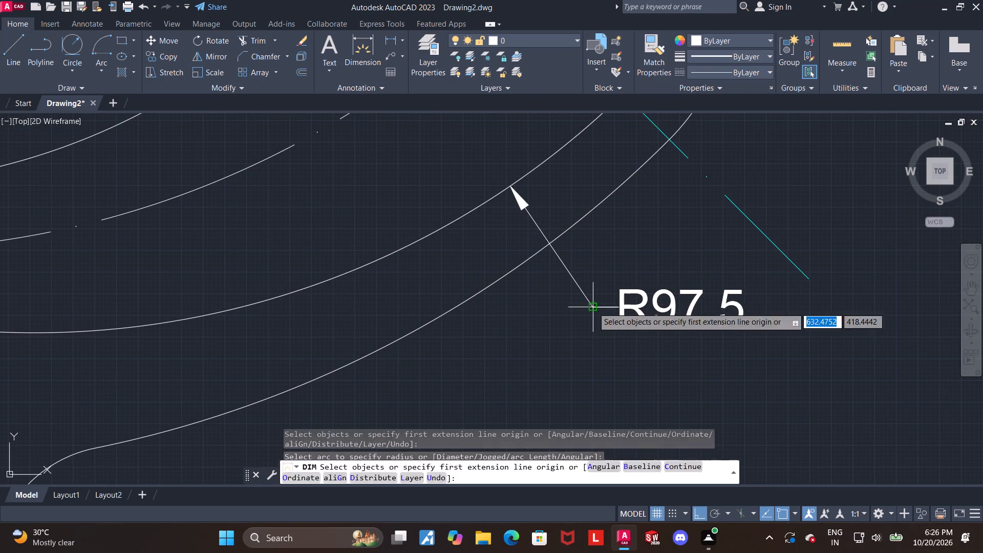
key("Escape")
Add a radius dimension to the slot's curved centre line, placing its text inside the part above the slot.
middle_click_drag(524, 398, 619, 347)
scroll(613, 342, "down", 1)
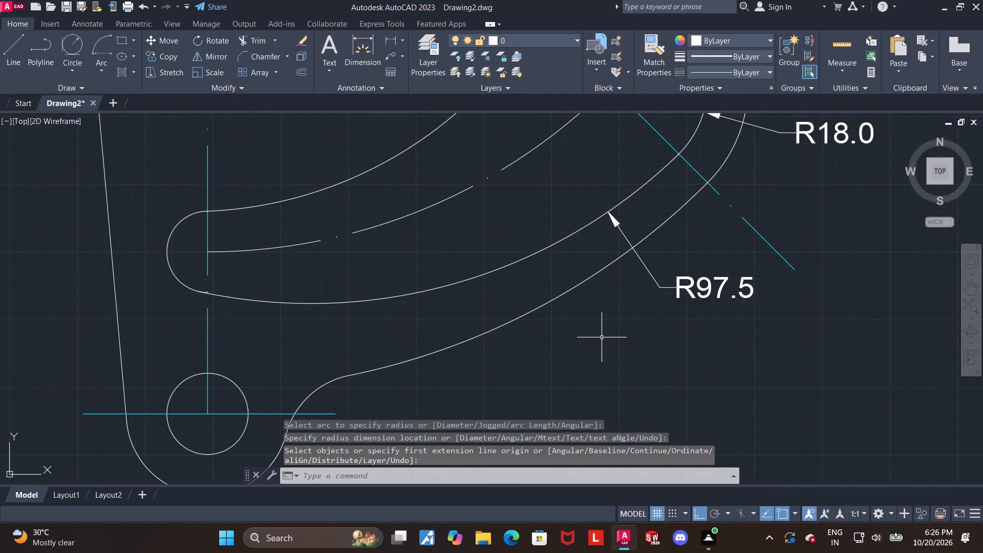
middle_click_drag(600, 337, 604, 356)
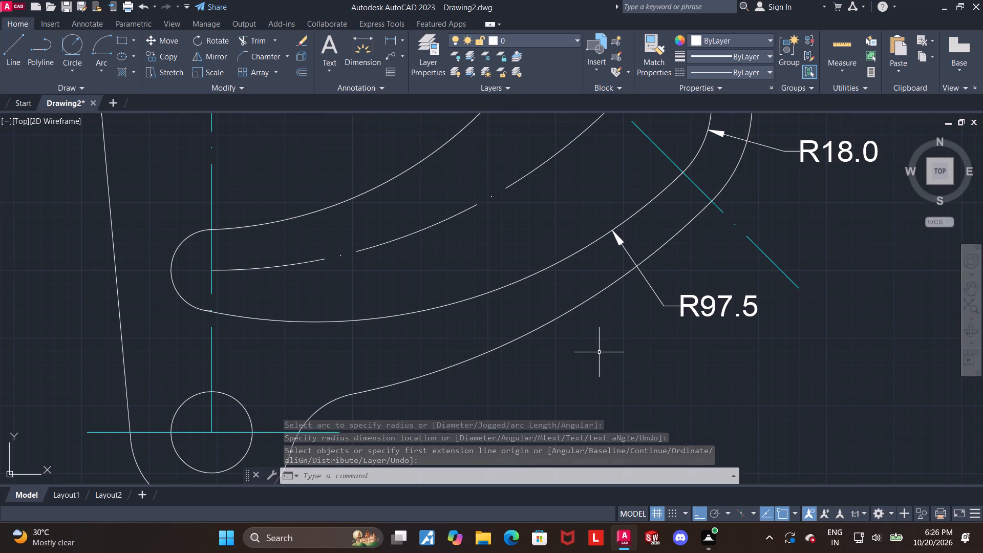
scroll(599, 352, "down", 1)
middle_click_drag(591, 344, 640, 418)
left_click(366, 43)
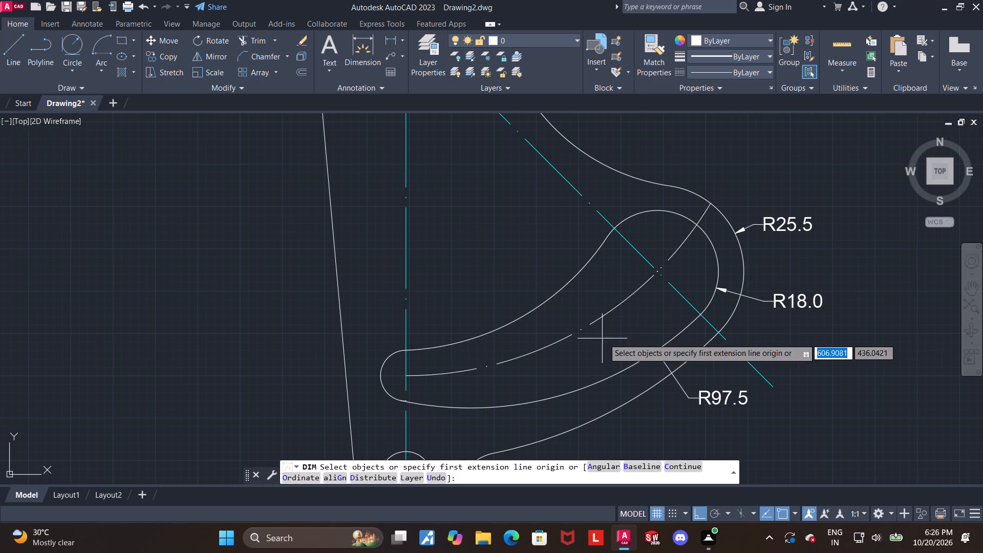
left_click(610, 313)
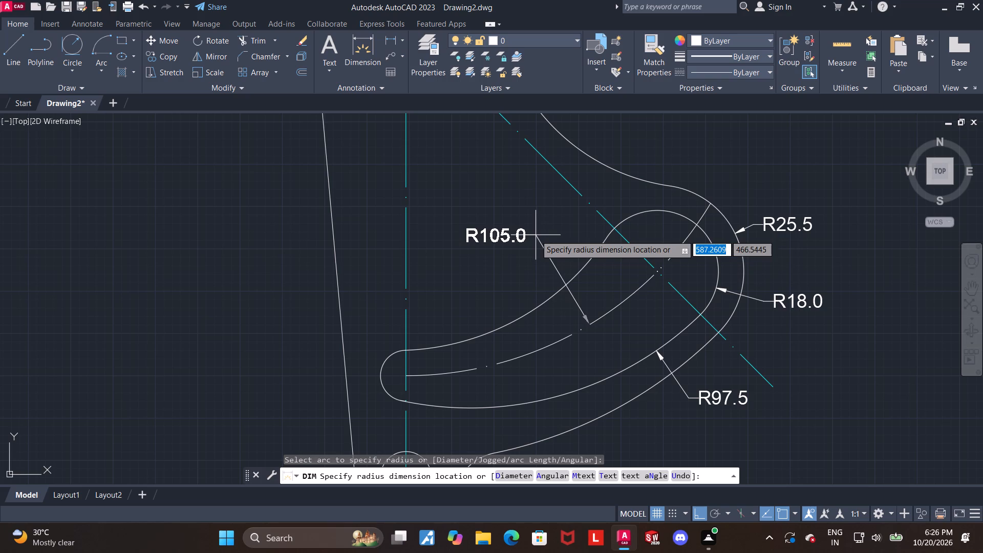
left_click(536, 235)
key("Escape")
middle_click_drag(554, 246, 615, 232)
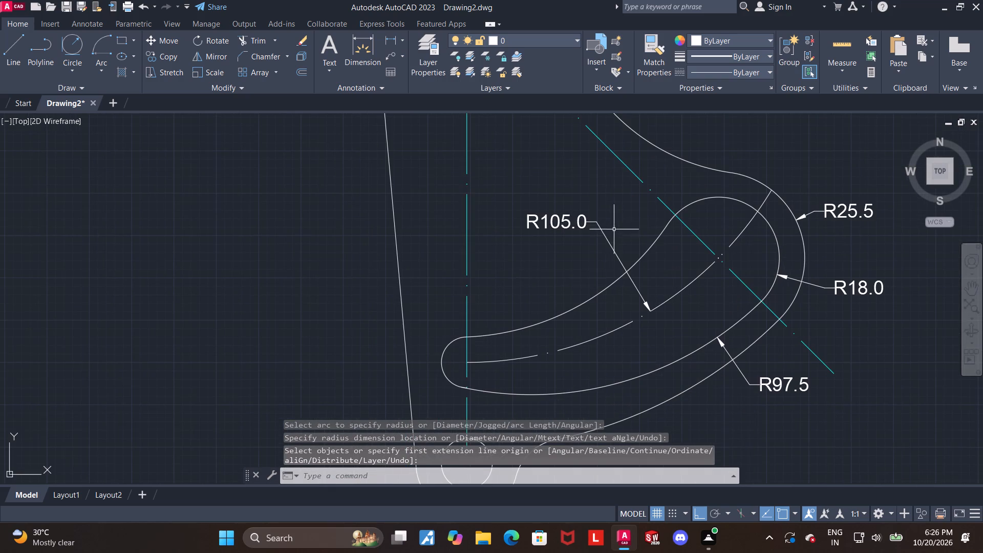
key("Escape")
Add a radius dimension to the slot's long upper arc, placing its text just above the arc.
left_click(365, 48)
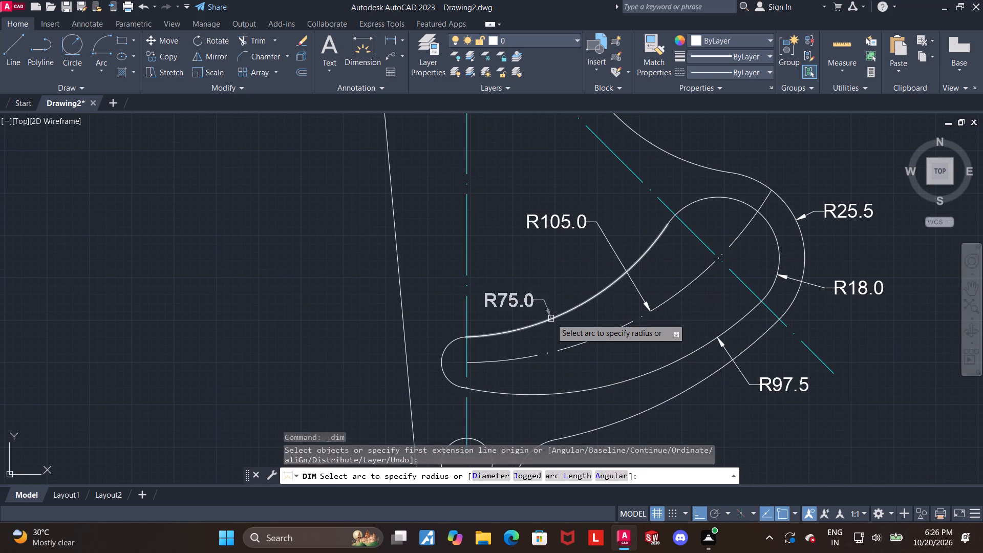
left_click(551, 318)
left_click(547, 297)
key("Escape")
Add a radius dimension to the arc of the slot's small end, placing its text above and to its left.
middle_click_drag(479, 281, 495, 259)
scroll(495, 271, "down", 1)
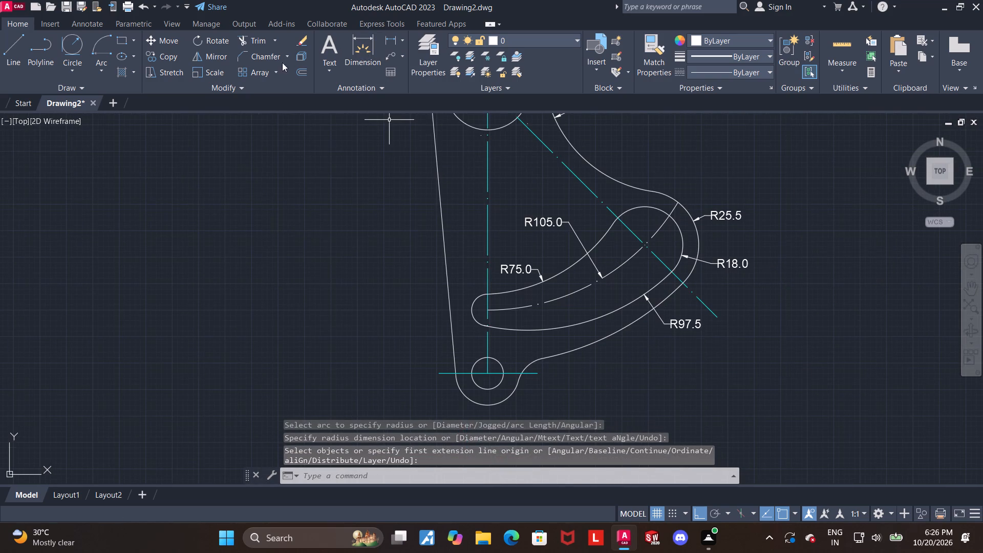
left_click(367, 45)
scroll(514, 298, "up", 1)
scroll(452, 301, "up", 1)
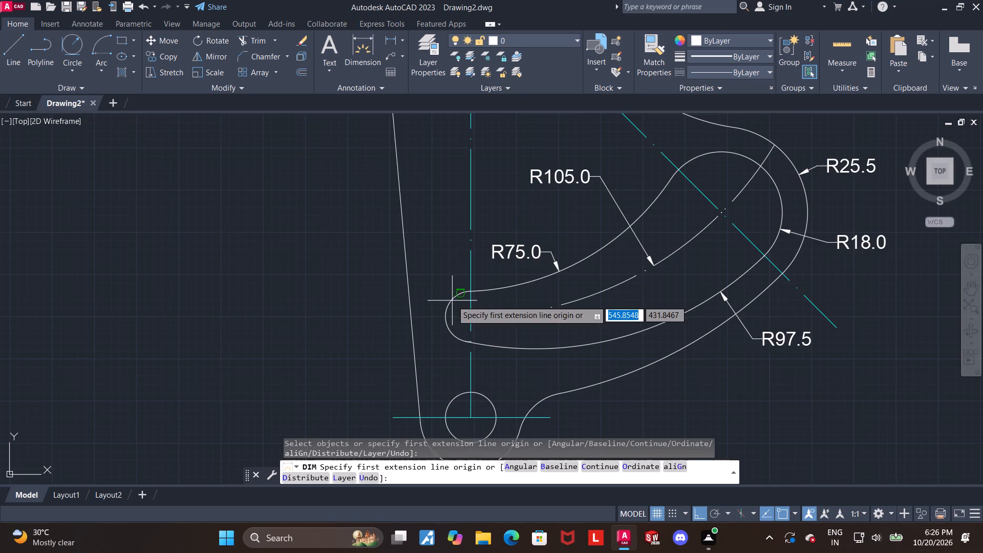
scroll(442, 301, "up", 1)
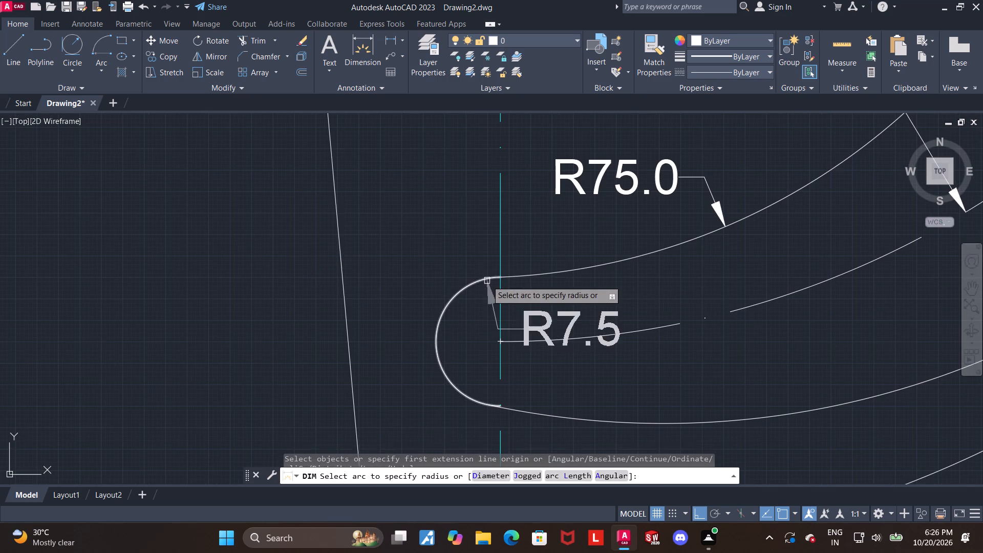
left_click(486, 280)
left_click(468, 233)
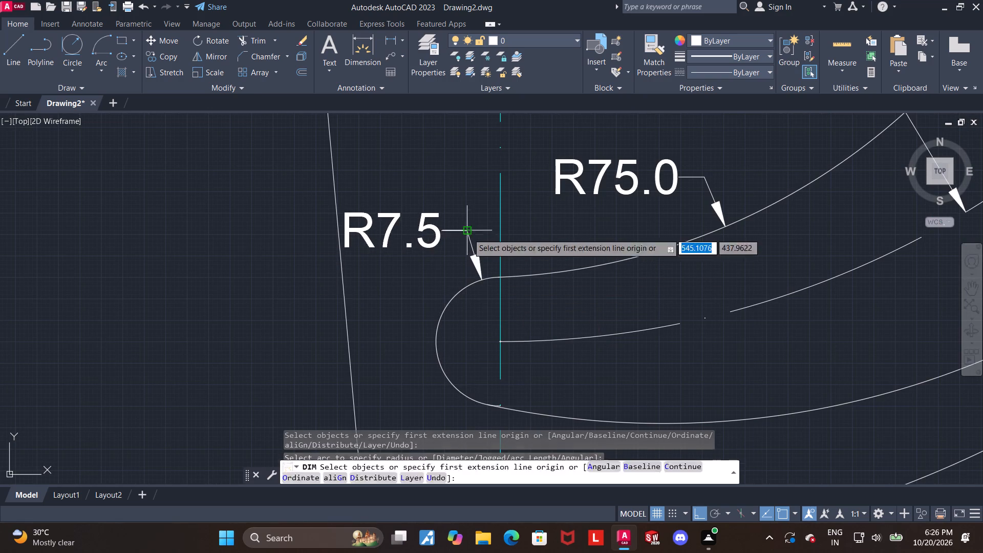
key("Escape")
Add a radius dimension to the bottom outline arc around the small circle, placing its text outside to the lower left.
scroll(426, 236, "down", 2)
left_click(357, 41)
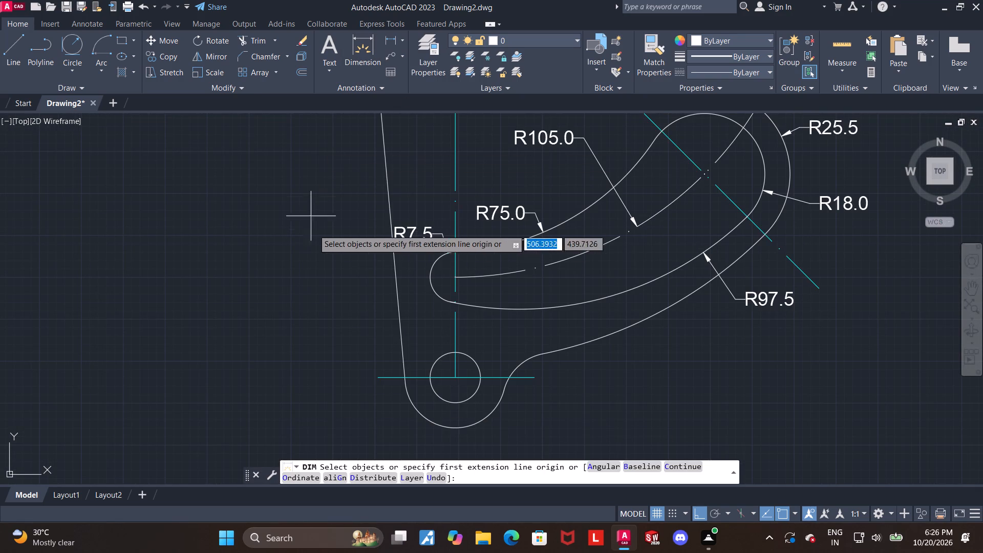
scroll(322, 240, "down", 1)
middle_click_drag(313, 288, 289, 215)
scroll(308, 280, "up", 1)
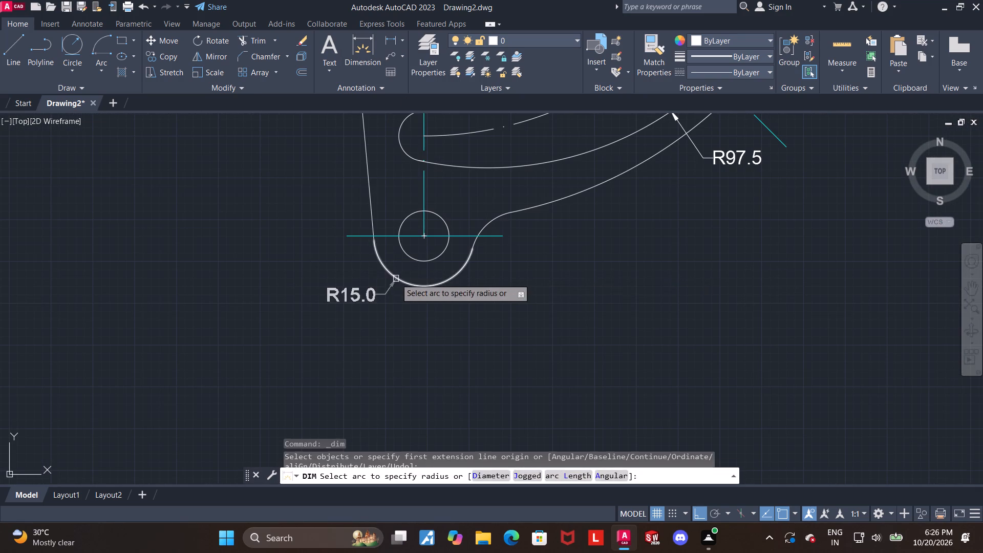
left_click(394, 279)
left_click(377, 279)
key("Escape")
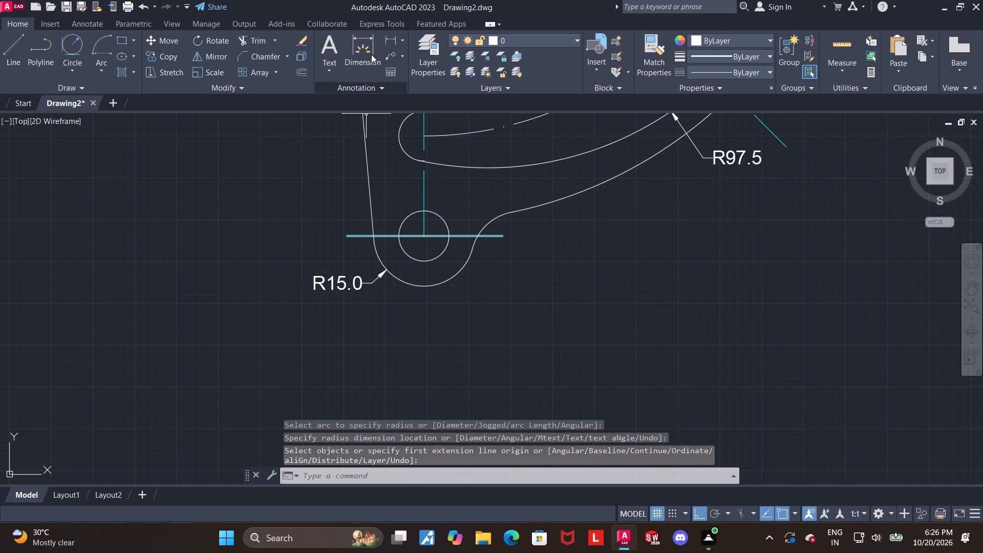
Add a diameter dimension to the small bottom circle, placing its text outside the outline to the lower right.
left_click(371, 54)
scroll(473, 311, "up", 1)
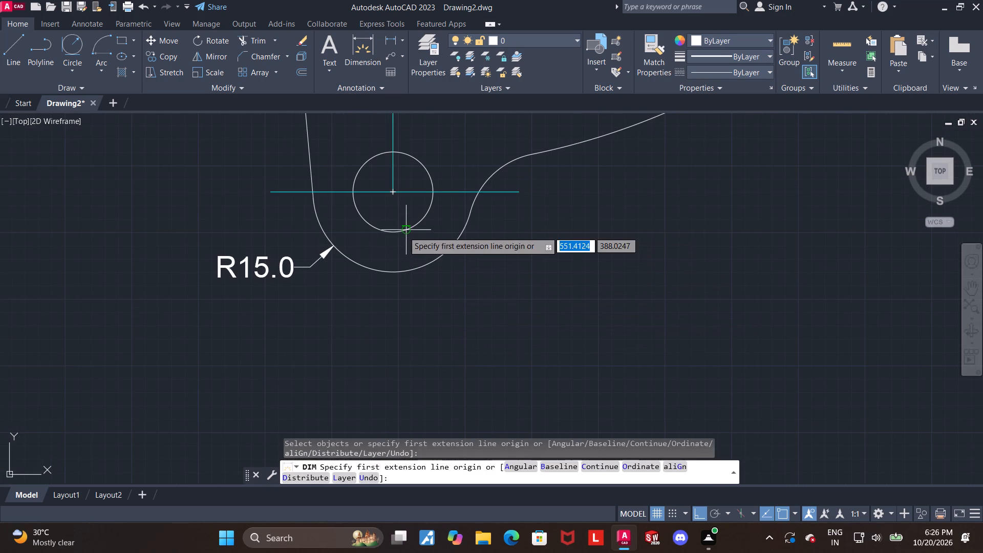
left_click(419, 221)
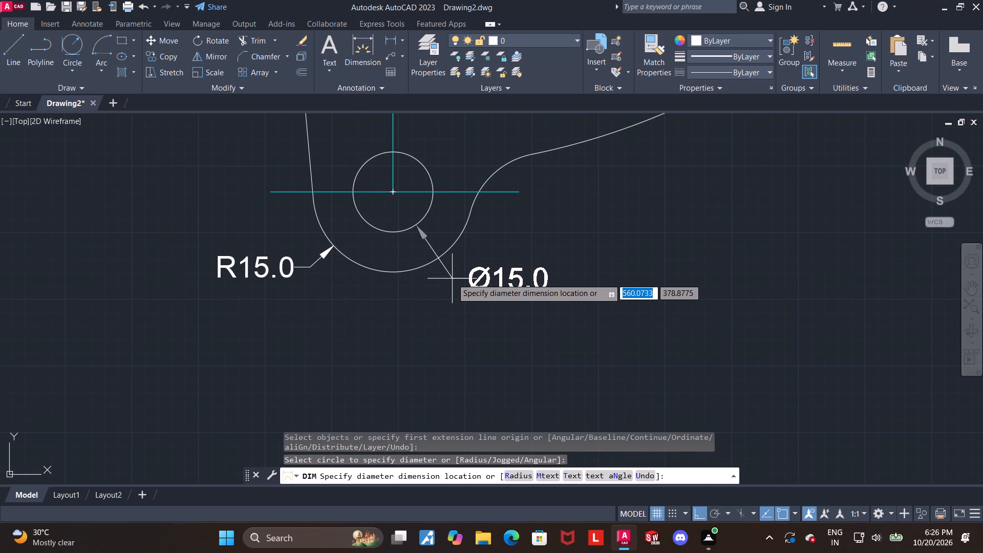
left_click(452, 280)
key("Escape")
middle_click_drag(589, 279, 560, 344)
key("Escape")
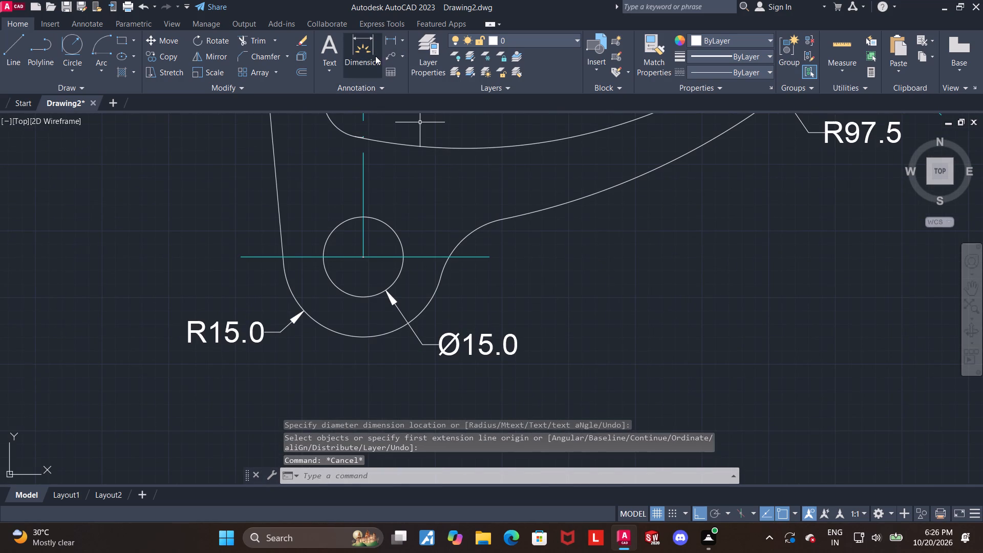
Add a radius dimension to the fillet joining the bottom outline arc and the long lower outline arc, placing its text below the fillet.
left_click(370, 46)
scroll(492, 219, "up", 1)
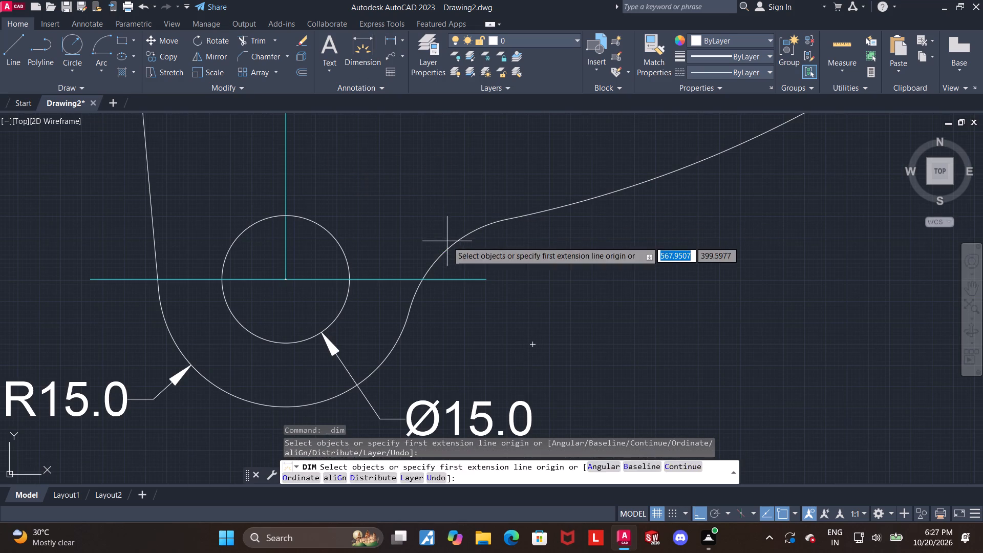
left_click(462, 239)
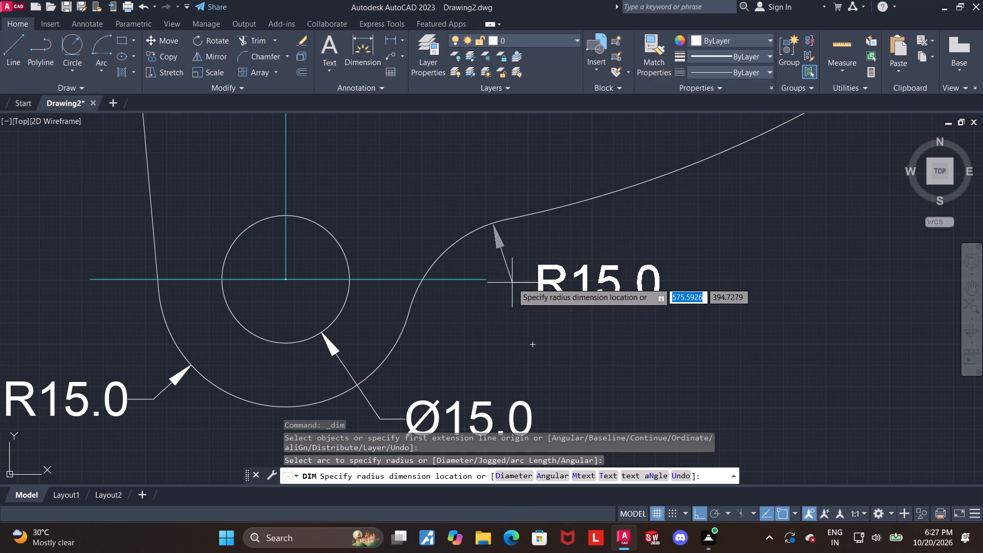
left_click(512, 283)
key("Escape")
Add an angular dimension between the vertical and inclined centre lines, placing its dimension arc below the part.
middle_click_drag(649, 269, 526, 266)
scroll(519, 248, "down", 3)
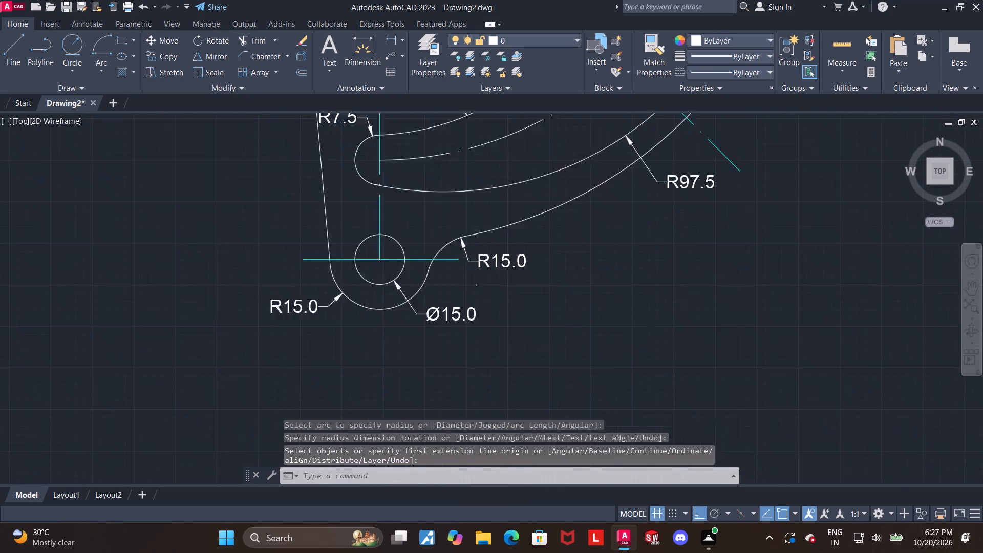
left_click(359, 48)
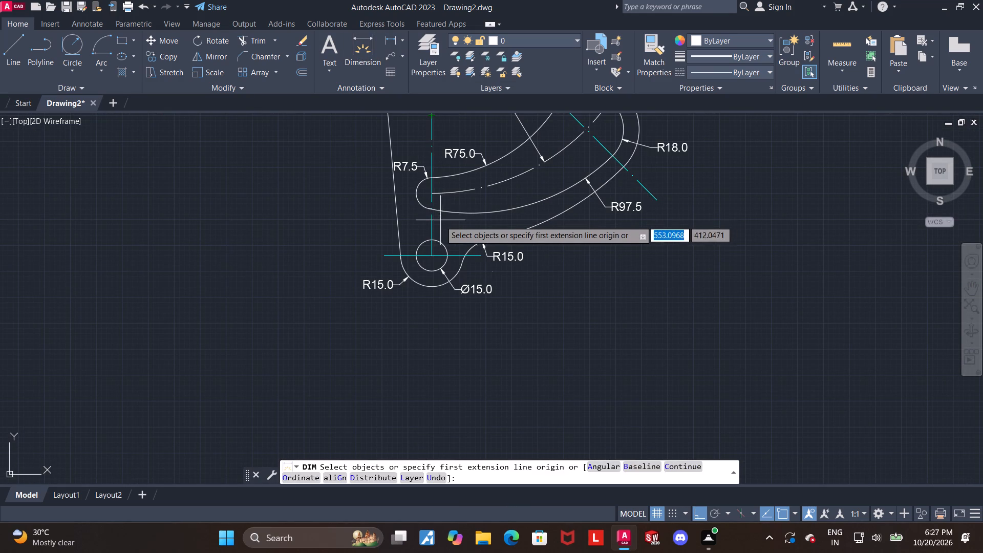
left_click(433, 221)
left_click(646, 189)
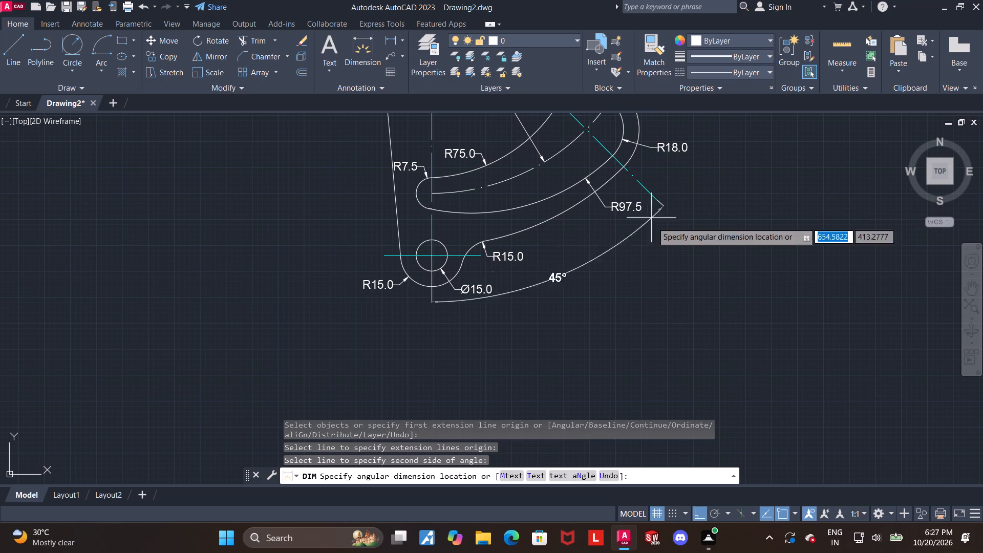
left_click(661, 257)
key("Escape")
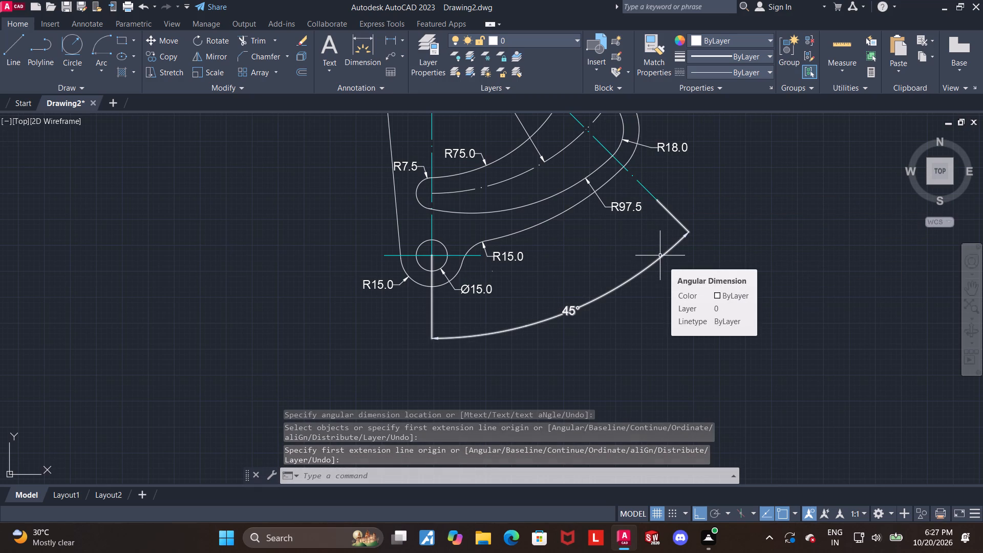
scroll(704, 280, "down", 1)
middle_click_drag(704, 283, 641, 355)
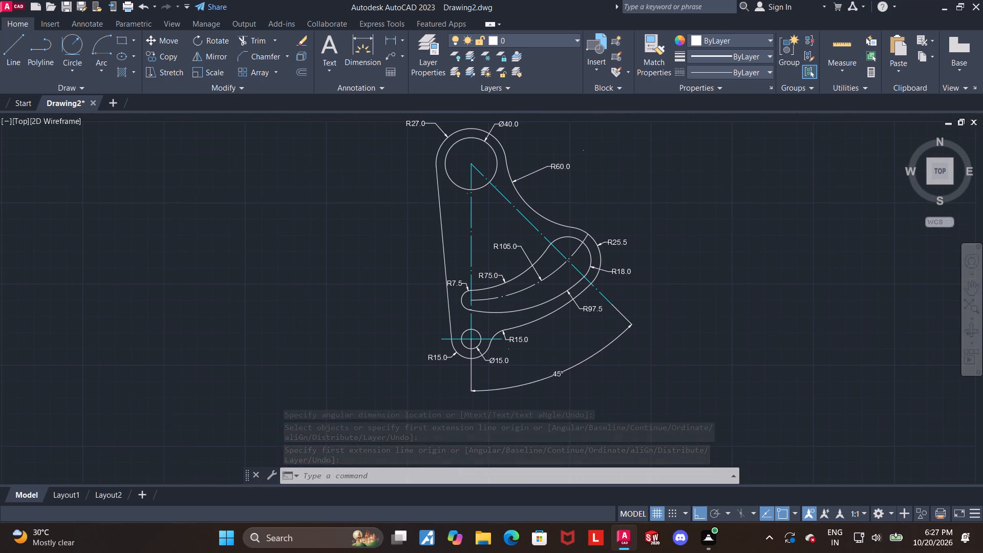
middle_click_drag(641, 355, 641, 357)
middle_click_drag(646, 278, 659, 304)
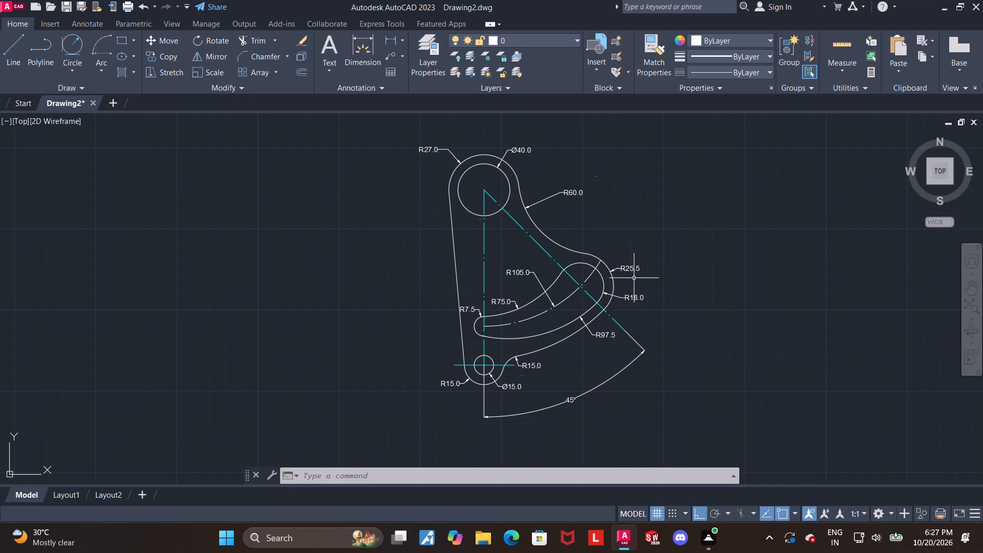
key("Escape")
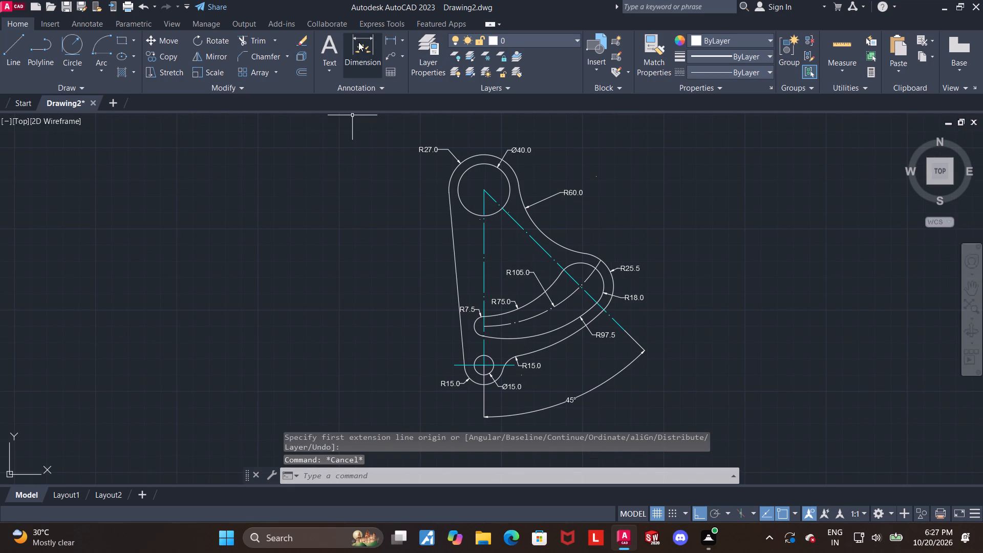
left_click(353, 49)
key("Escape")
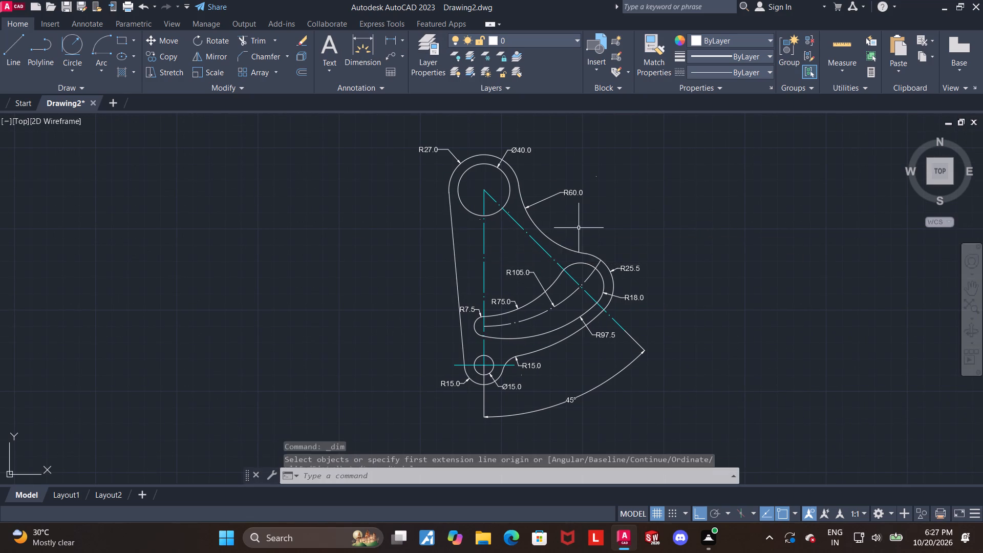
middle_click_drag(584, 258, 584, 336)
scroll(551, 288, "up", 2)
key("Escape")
Draw a vertical line from the large circle's centre up to just beyond the top outline arc.
left_click(23, 48)
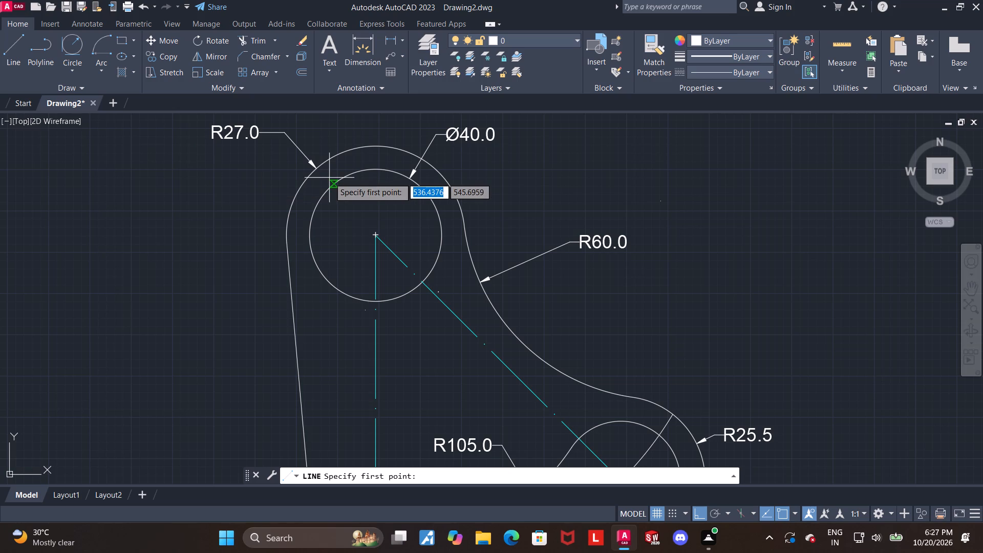
scroll(374, 234, "up", 2)
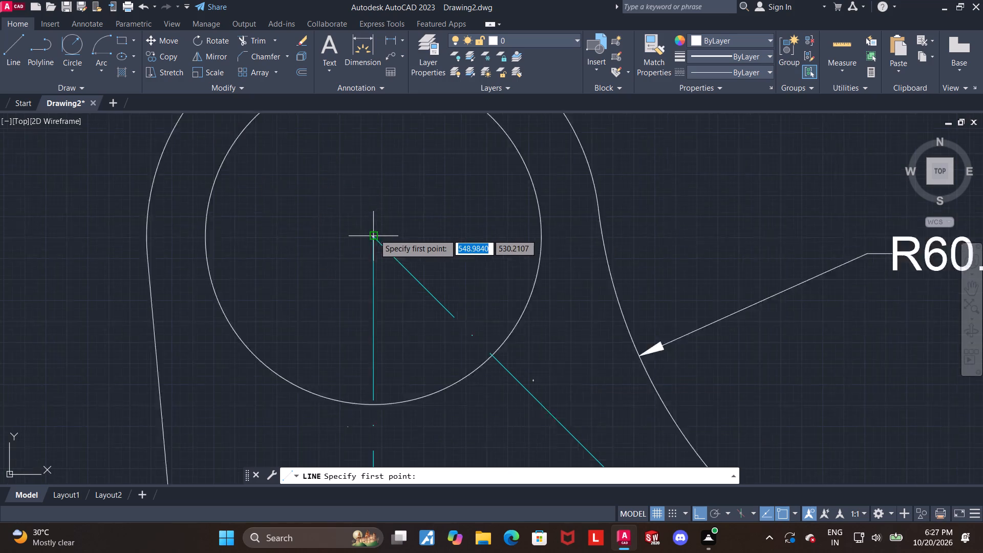
scroll(374, 234, "up", 7)
left_click(315, 173)
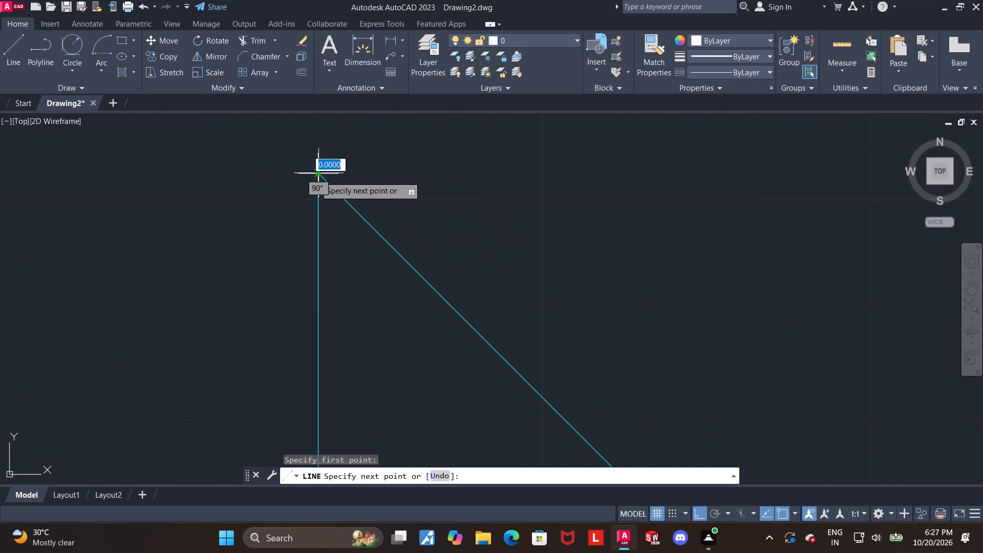
scroll(315, 184, "down", 7)
scroll(349, 192, "up", 1)
scroll(349, 202, "down", 7)
scroll(338, 167, "up", 2)
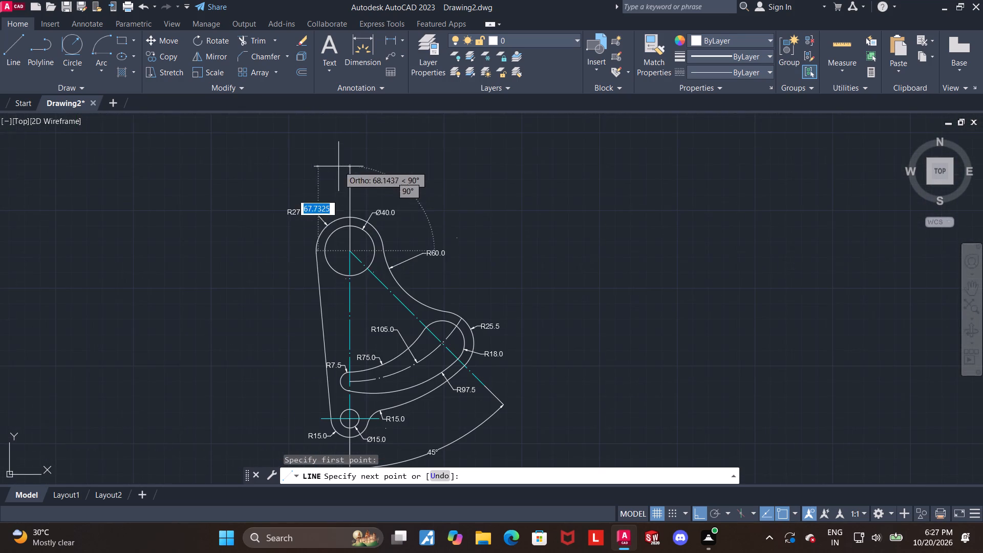
scroll(354, 195, "up", 1)
left_click(352, 218)
key("Escape")
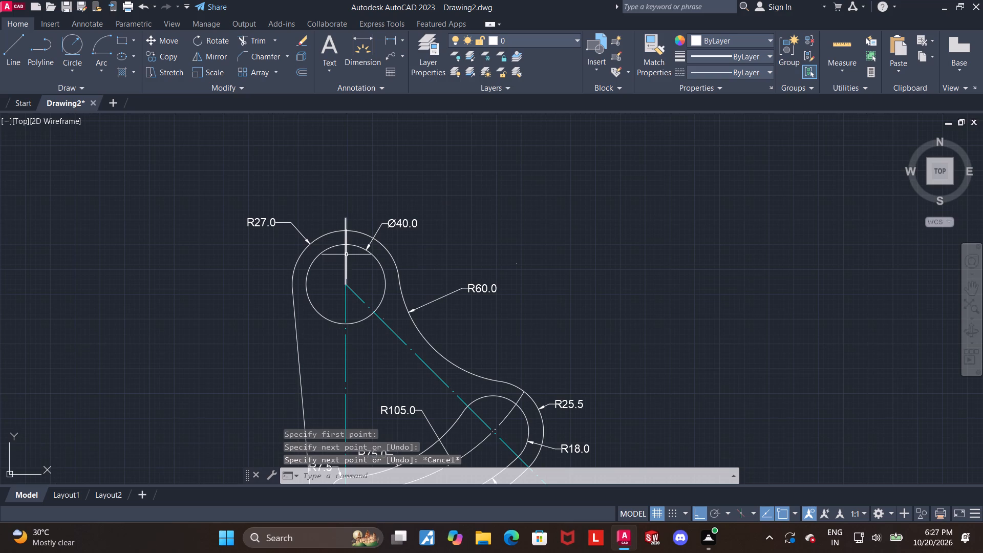
Give the new vertical line above the large circle's centre the ACAD_ISO04W100 linetype and cyan colour.
left_click(346, 254)
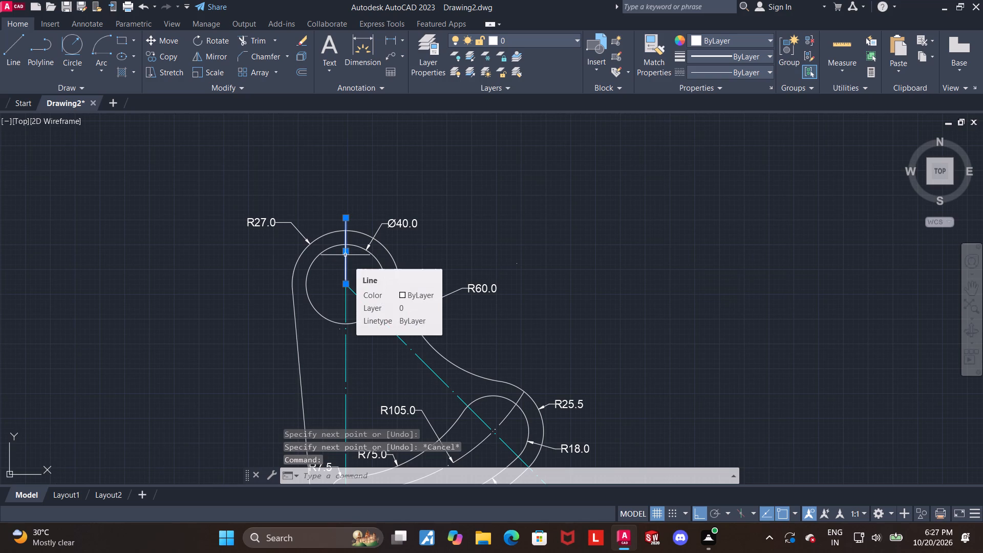
left_click(722, 71)
left_click(717, 115)
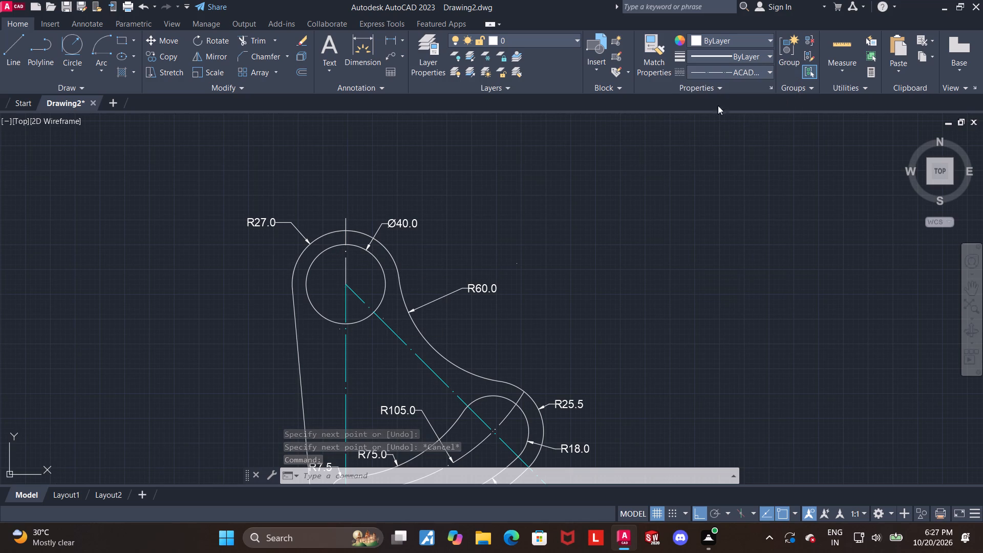
left_click(730, 40)
left_click(731, 167)
key("Escape")
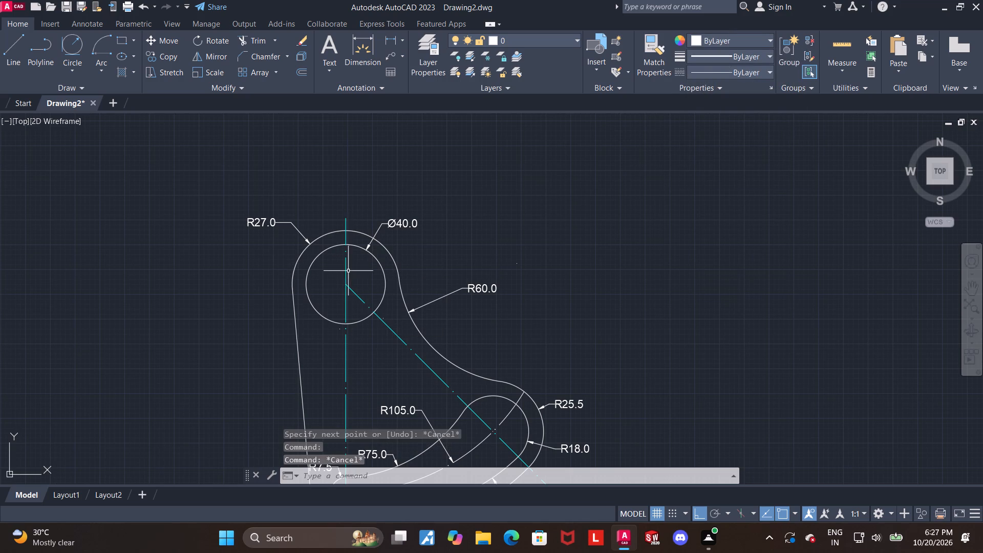
Join the short upper vertical line with the long vertical centre line into one line.
left_click(347, 268)
left_click(344, 299)
key("j")
key("Return")
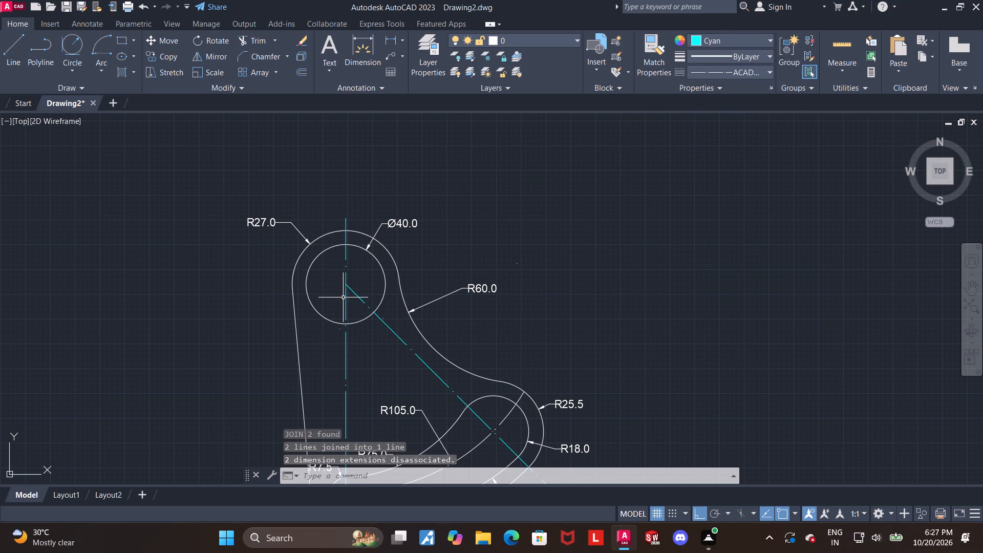
key("Escape")
Draw a horizontal line through the large circle's centre, extending past the outline on both sides.
scroll(364, 299, "up", 2)
scroll(321, 243, "up", 1)
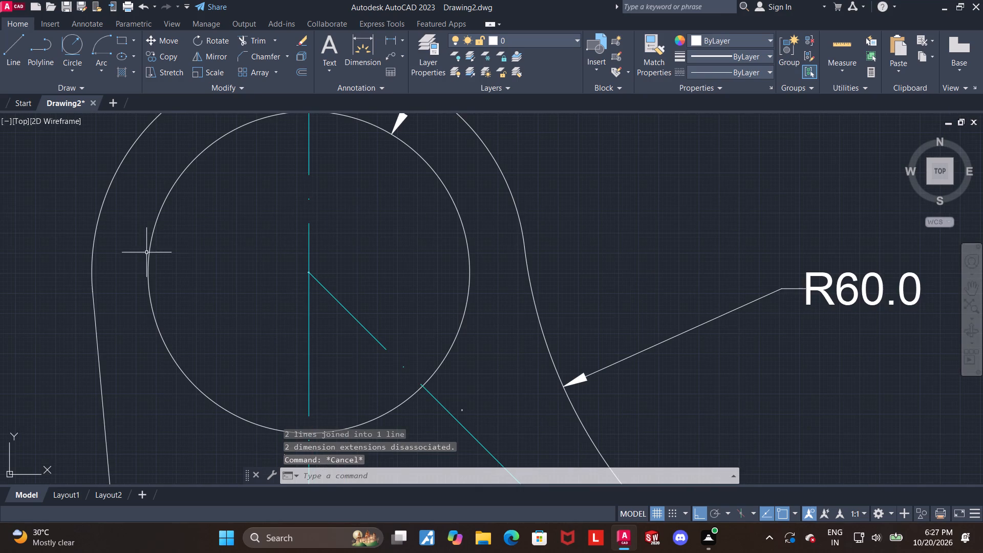
left_click(10, 50)
scroll(226, 224, "up", 2)
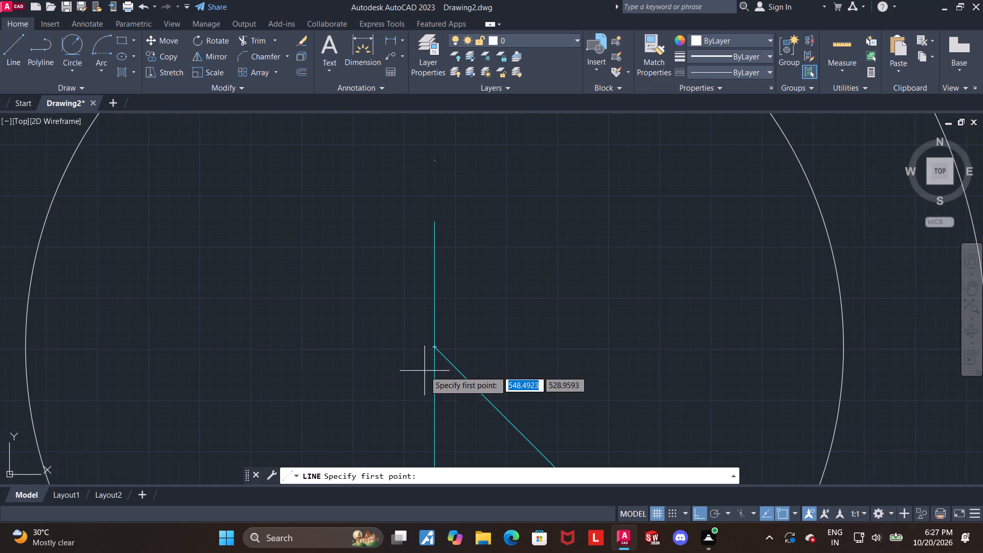
scroll(424, 371, "up", 2)
scroll(447, 366, "down", 3)
scroll(459, 375, "up", 4)
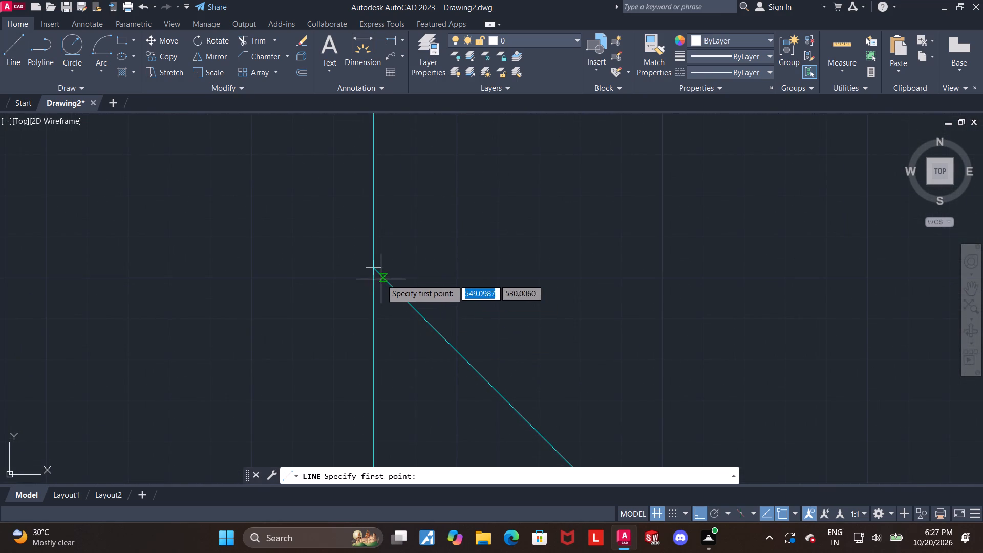
scroll(381, 279, "up", 3)
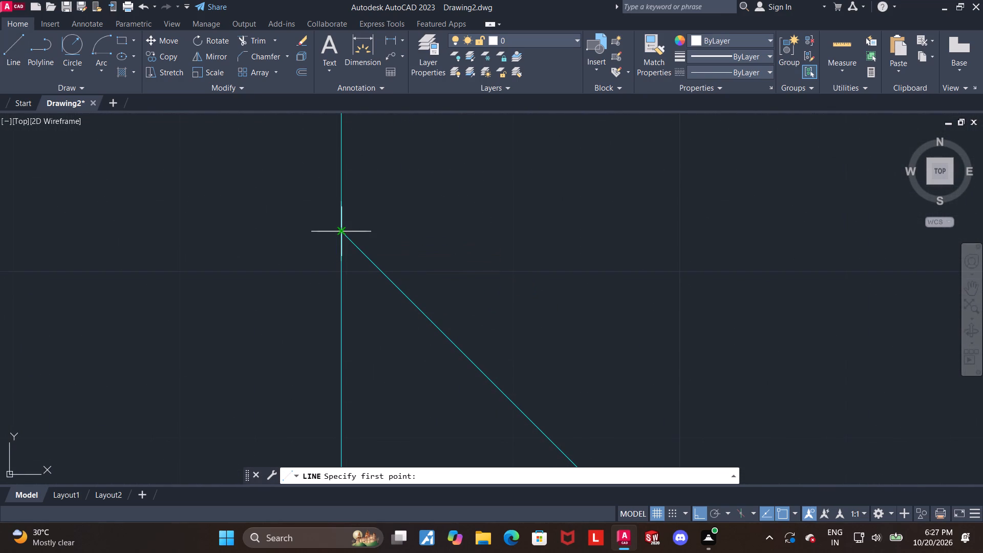
scroll(339, 233, "down", 9)
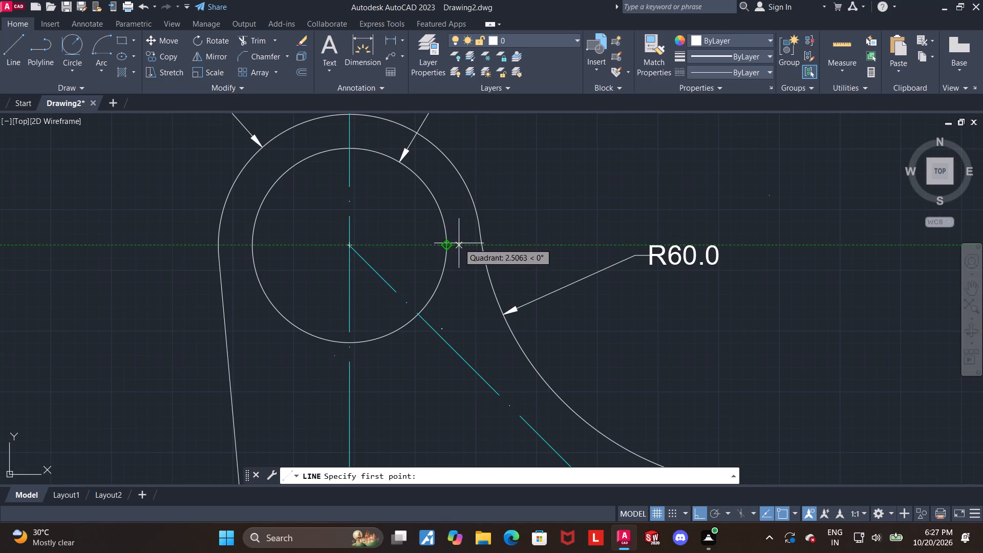
left_click(497, 241)
left_click(168, 231)
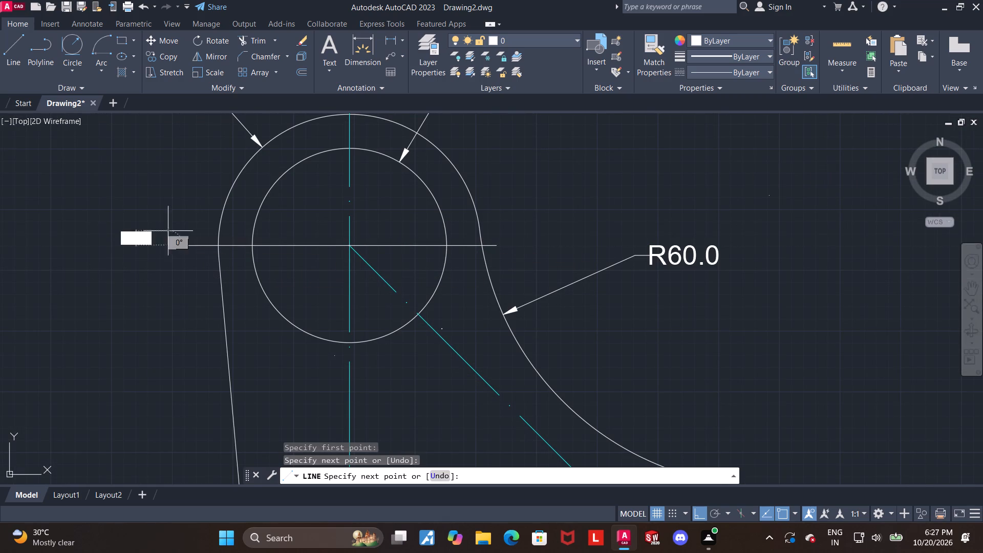
key("Escape")
Give the horizontal line through the large circle the ACAD_ISO04W100 linetype and cyan colour.
left_click(398, 245)
left_click(710, 75)
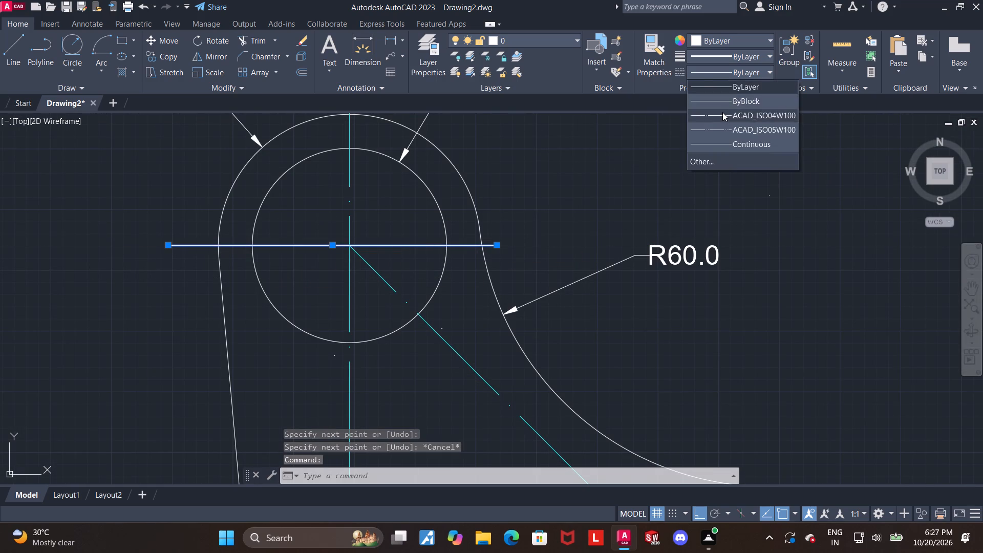
left_click(723, 114)
left_click(735, 43)
left_click(738, 162)
key("Escape")
Add a vertical linear dimension between the horizontal centre lines of the small and large circles, placing it to the left of the part.
scroll(687, 180, "down", 2)
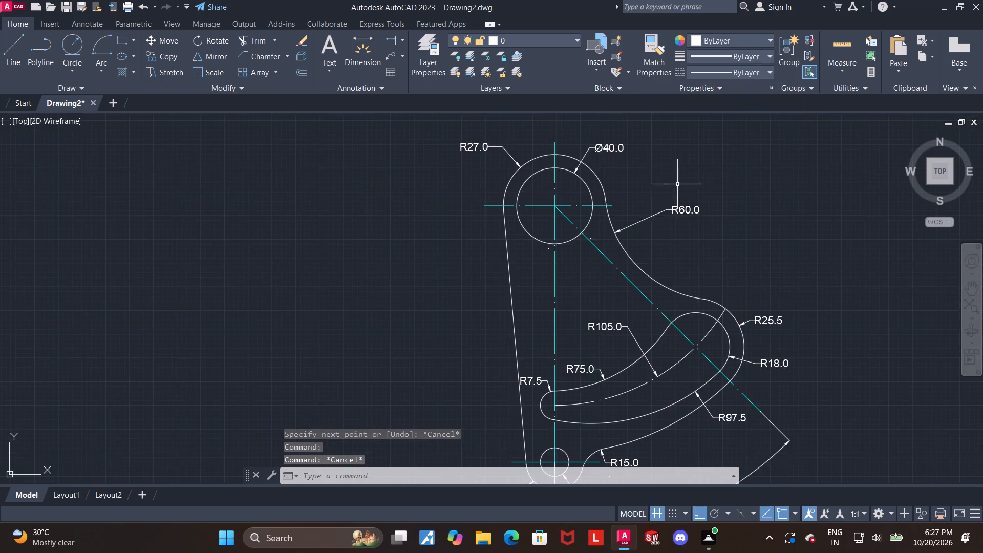
middle_click_drag(654, 216, 611, 136)
scroll(619, 168, "down", 1)
middle_click_drag(621, 180, 587, 244)
scroll(581, 233, "up", 1)
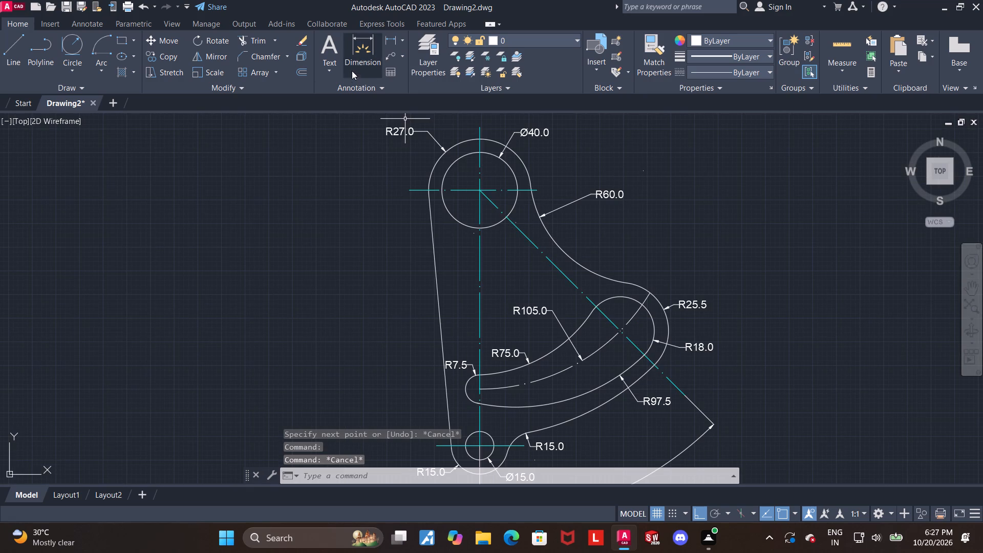
left_click(352, 43)
scroll(397, 170, "down", 2)
scroll(421, 233, "up", 2)
middle_click_drag(361, 259, 359, 317)
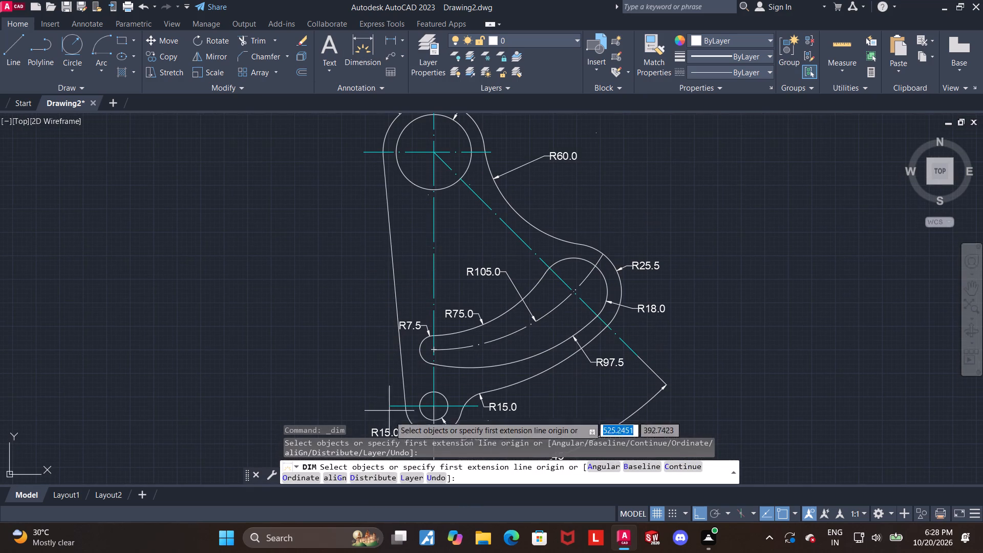
left_click(391, 405)
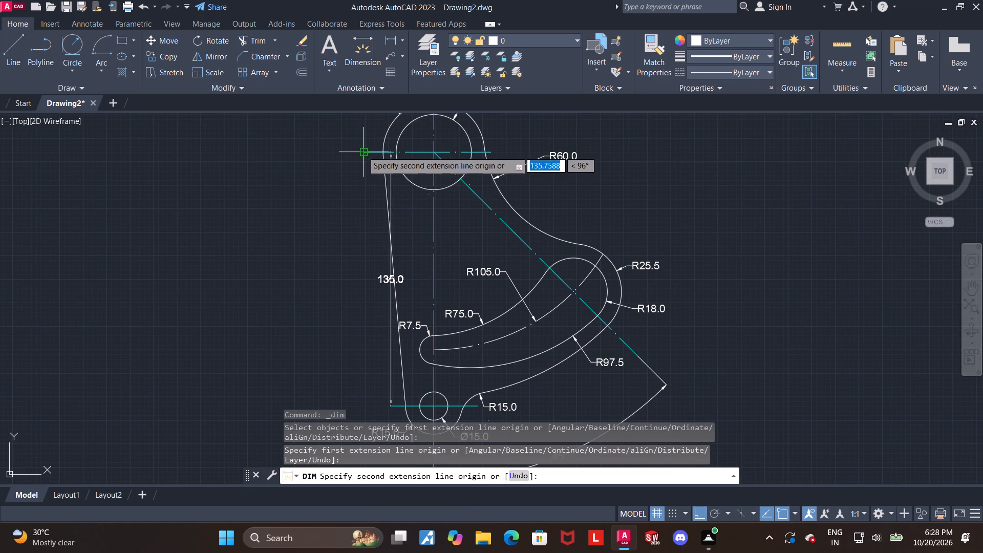
left_click(362, 151)
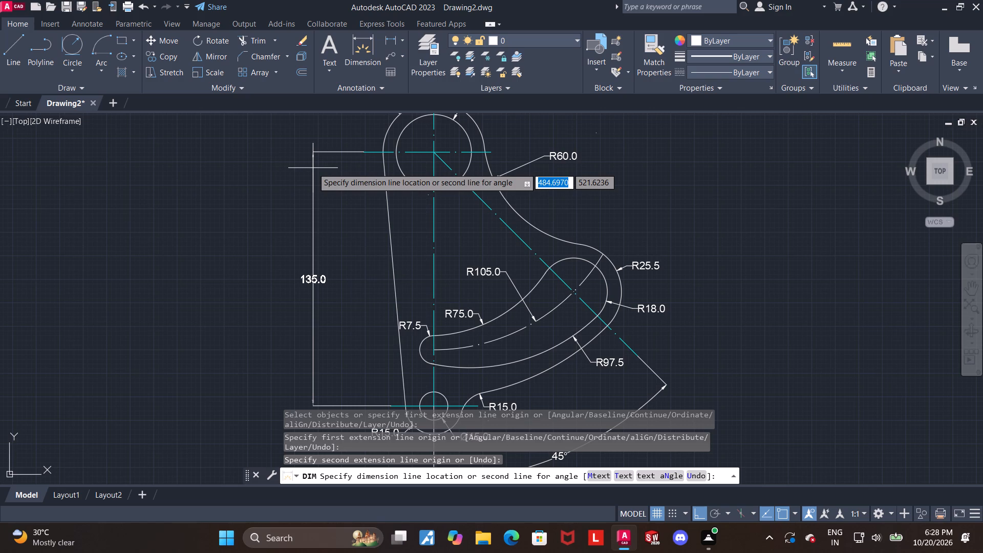
left_click(320, 172)
scroll(401, 217, "down", 1)
key("Escape")
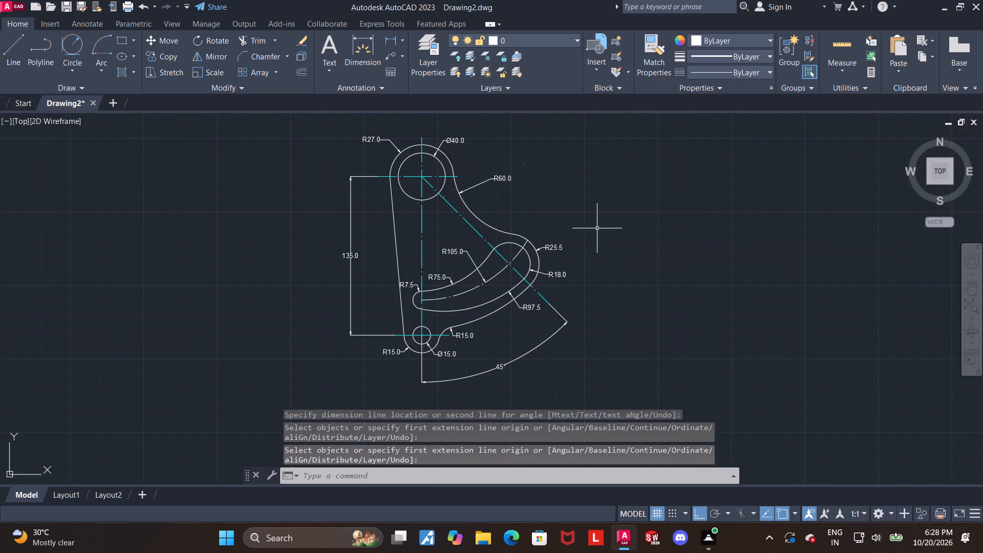
Move the R7.5 dimension text horizontally to the left, outside the part's straight outline edge.
middle_click_drag(592, 225, 596, 284)
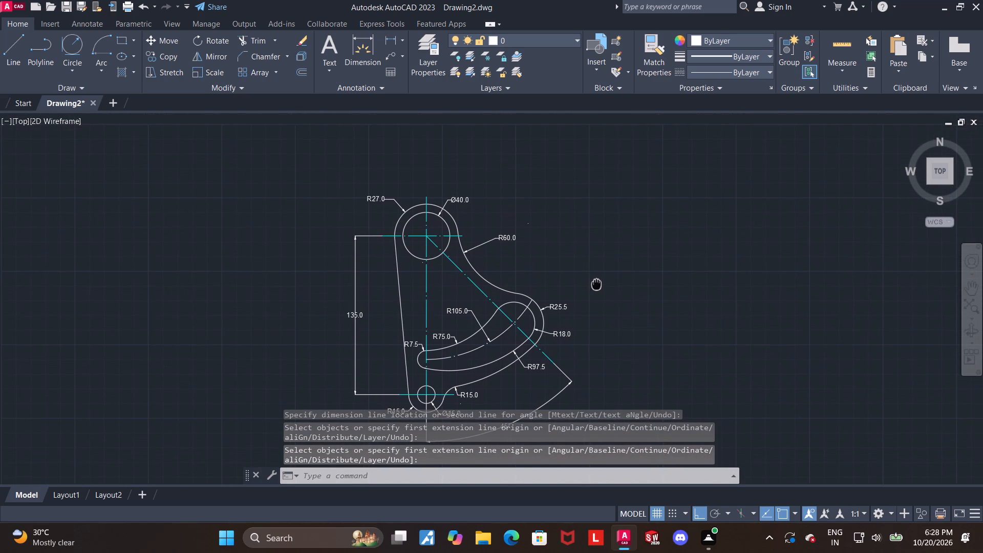
middle_click_drag(596, 284, 595, 276)
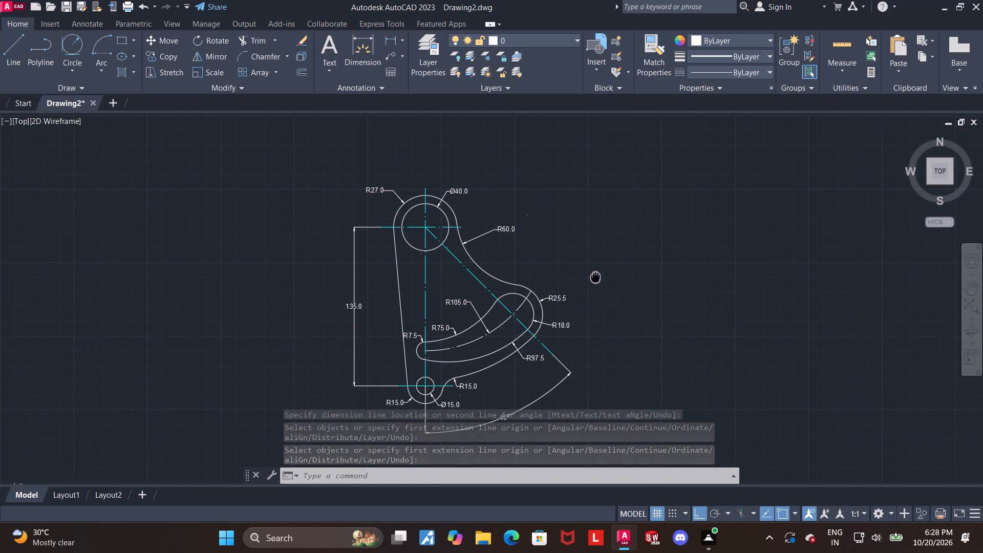
middle_click_drag(595, 276, 595, 274)
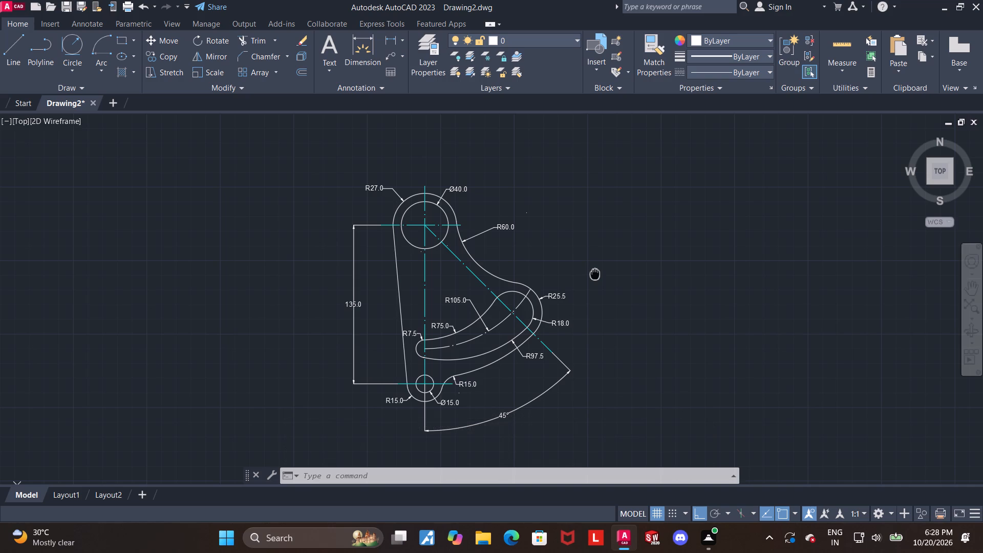
middle_click_drag(595, 274, 595, 272)
scroll(368, 344, "up", 1)
key("Escape")
scroll(449, 341, "up", 2)
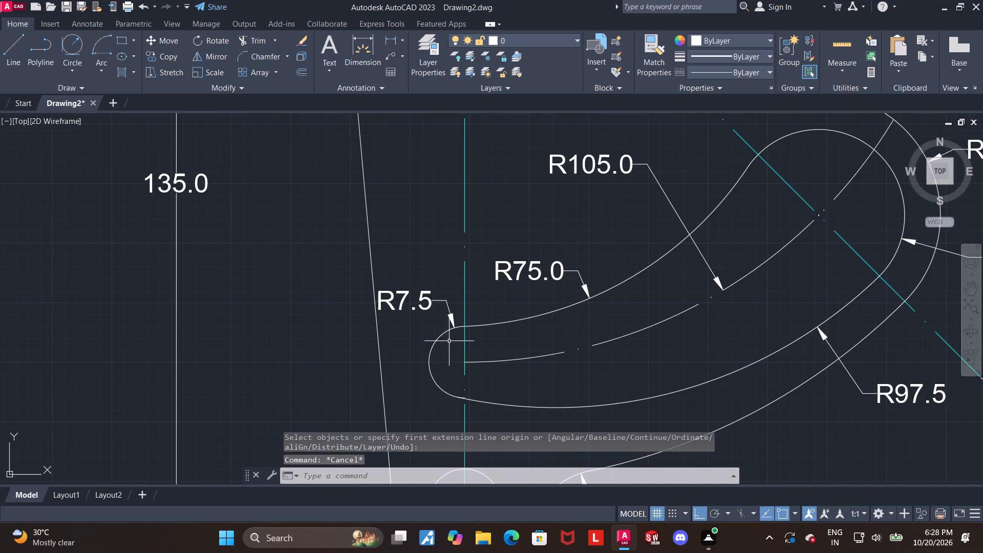
left_click(406, 296)
left_click(406, 300)
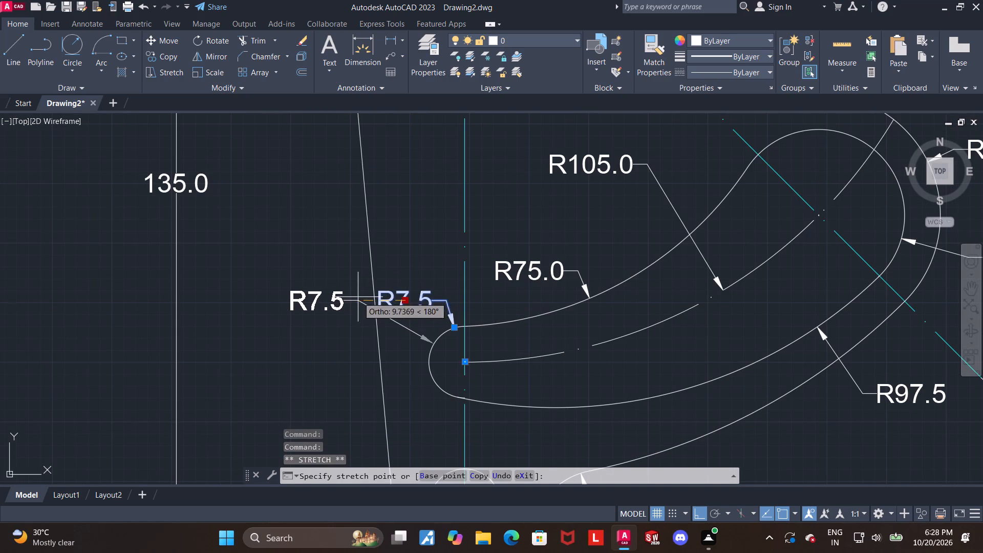
key("Escape")
left_click(403, 300)
left_click(326, 297)
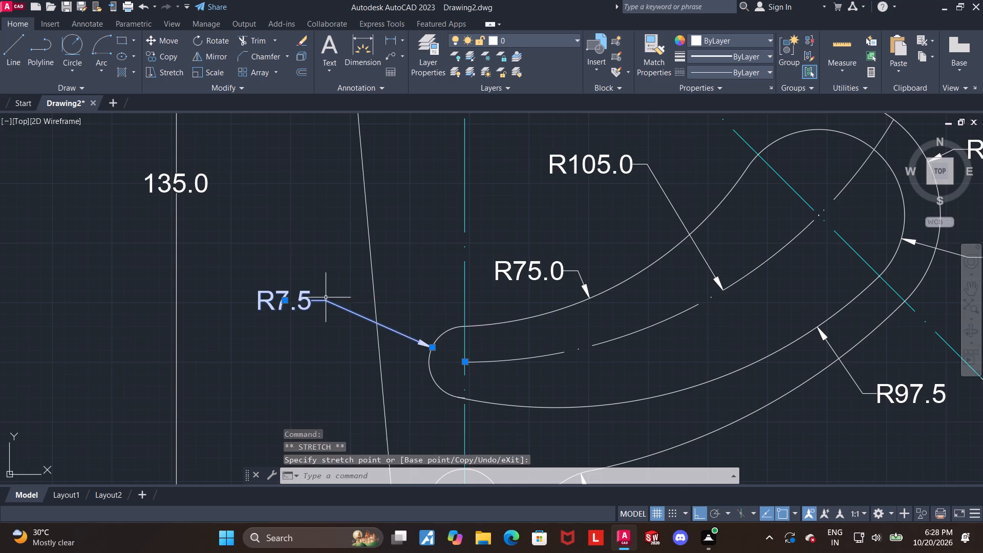
key("Escape")
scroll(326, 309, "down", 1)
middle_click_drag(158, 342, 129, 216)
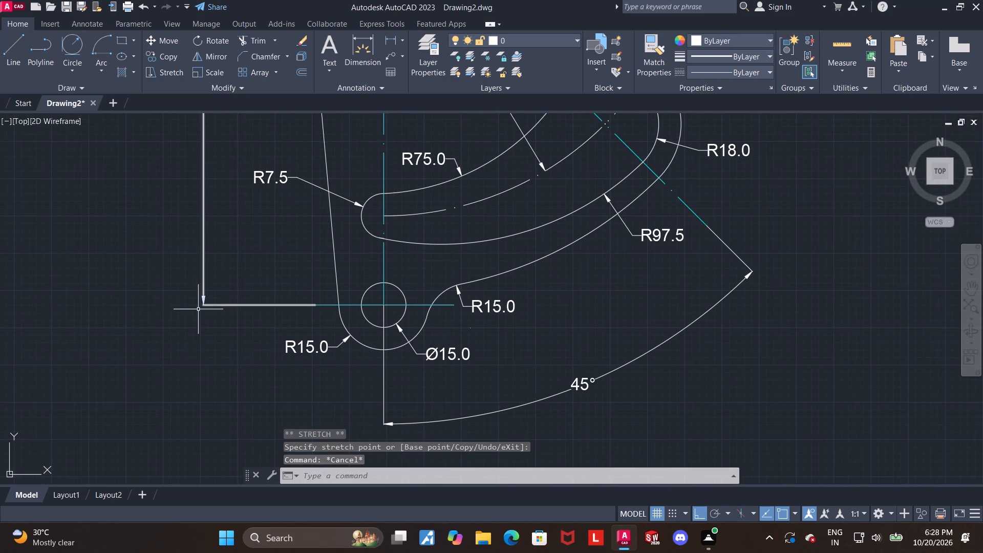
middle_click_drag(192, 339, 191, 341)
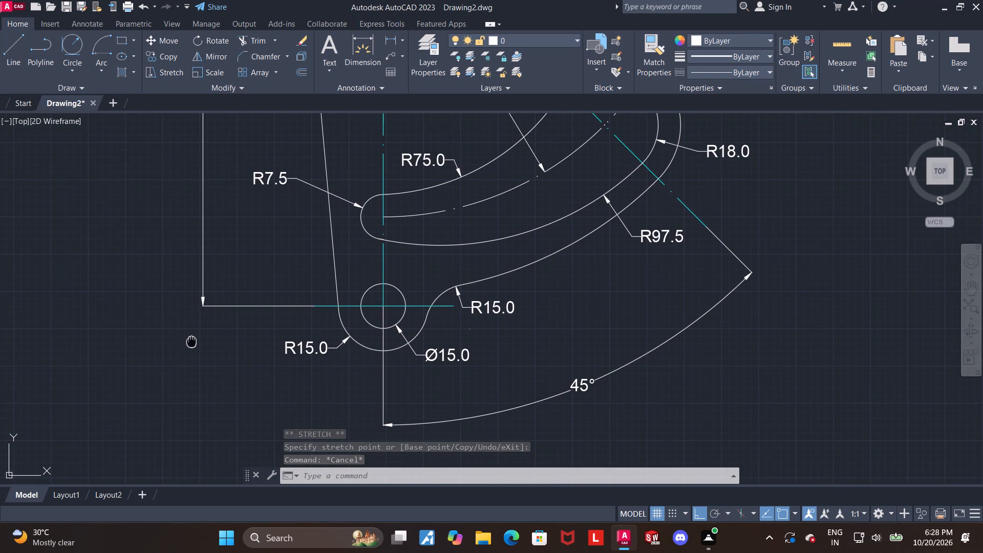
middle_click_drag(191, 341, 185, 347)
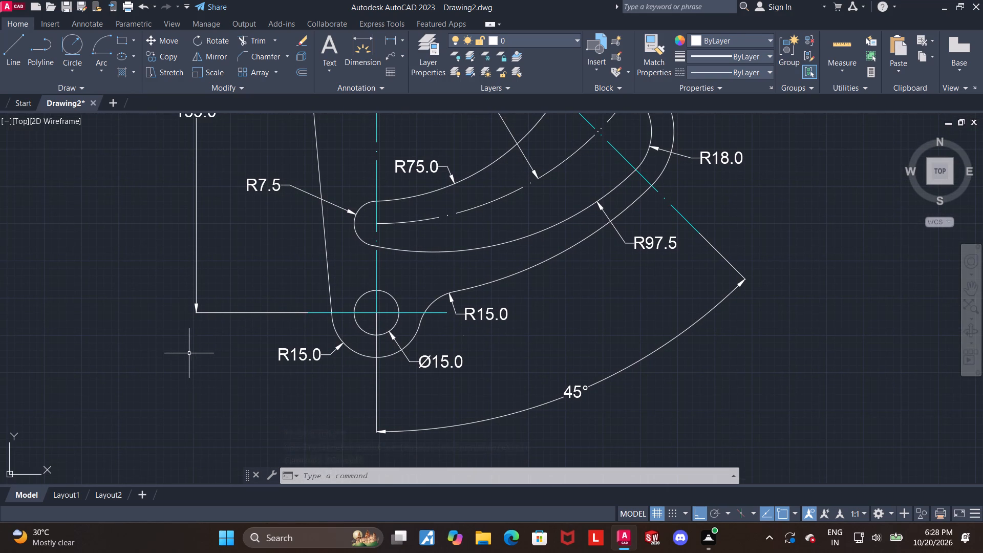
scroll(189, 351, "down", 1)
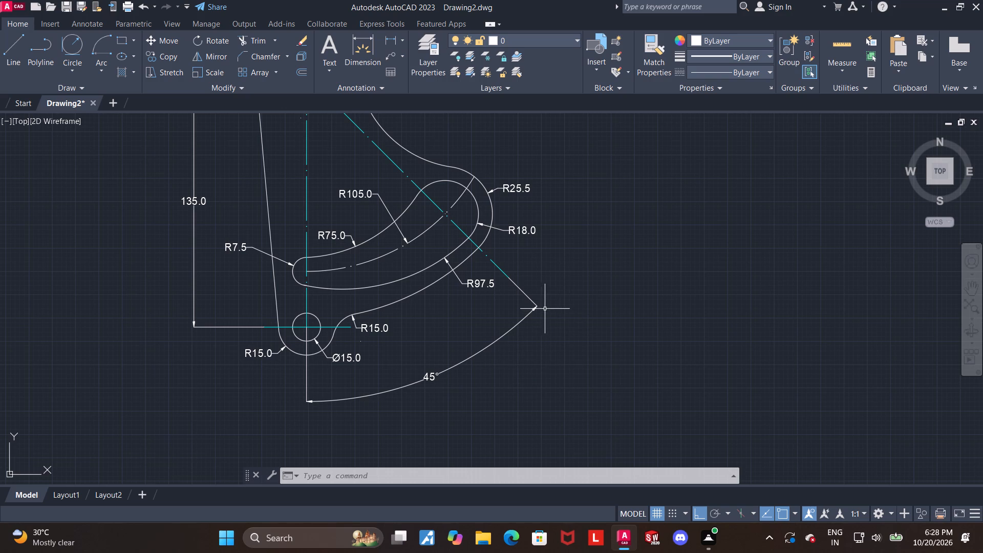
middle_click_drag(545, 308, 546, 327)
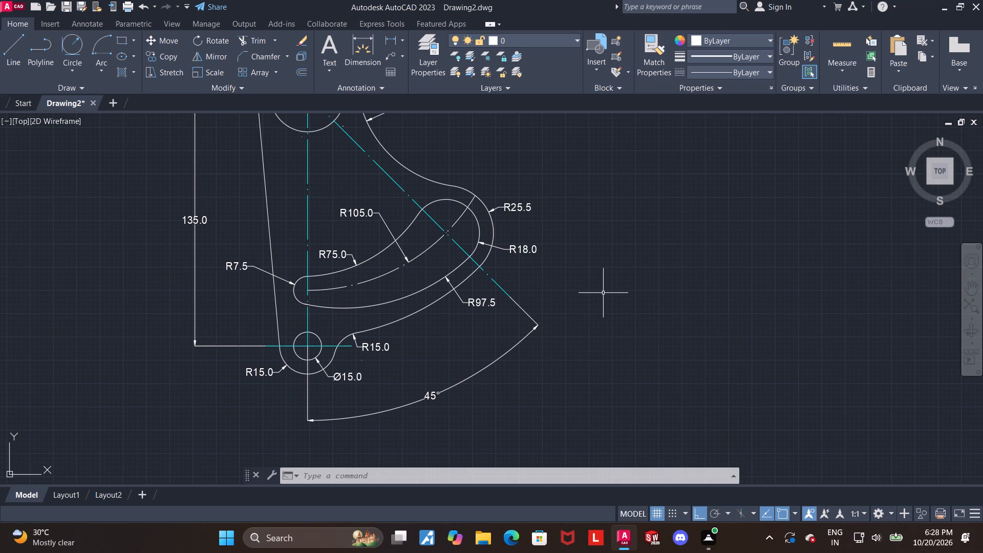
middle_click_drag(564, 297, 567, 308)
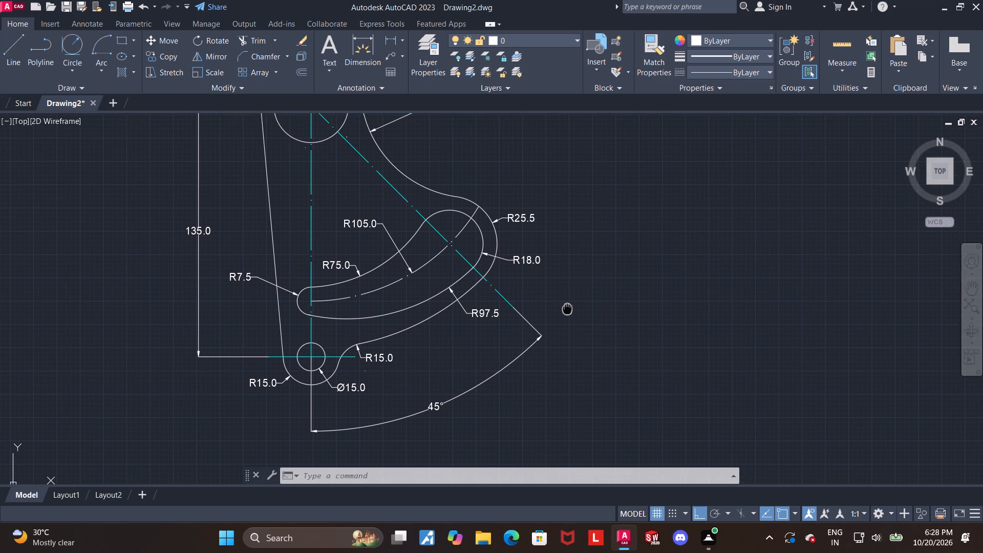
Change the colour of the curved slot's R105 centre-line arc to cyan.
middle_click_drag(567, 308, 568, 318)
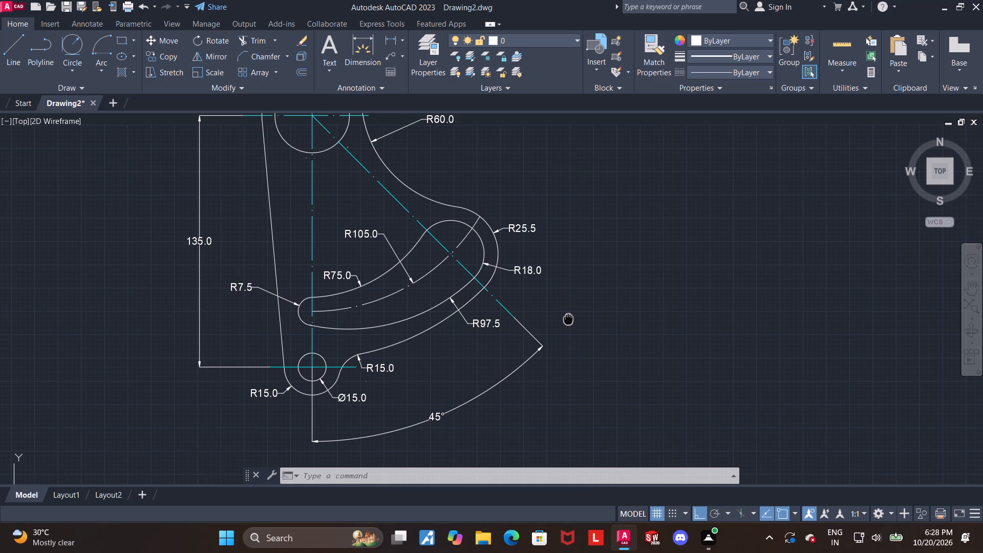
middle_click_drag(568, 318, 569, 325)
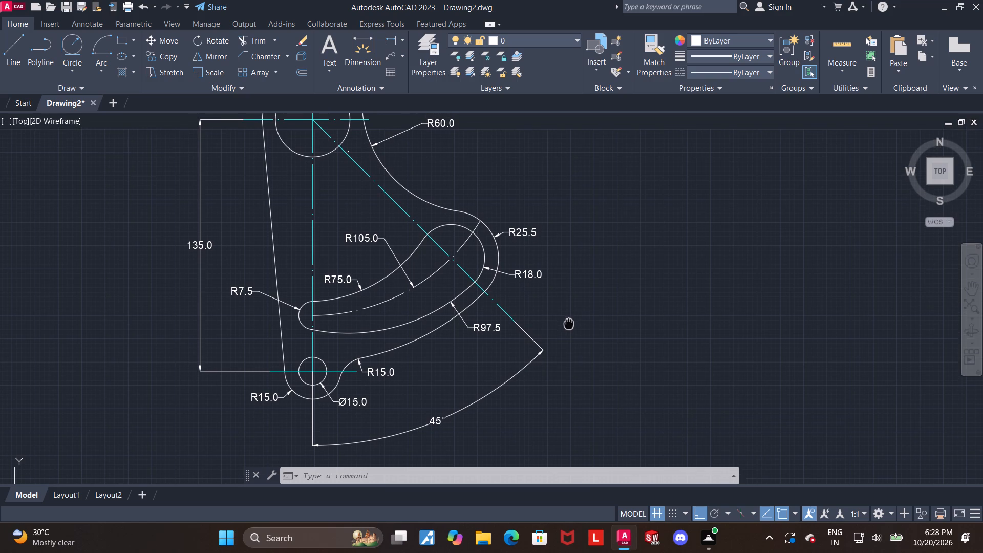
middle_click_drag(569, 325, 570, 332)
middle_click_drag(565, 297, 568, 311)
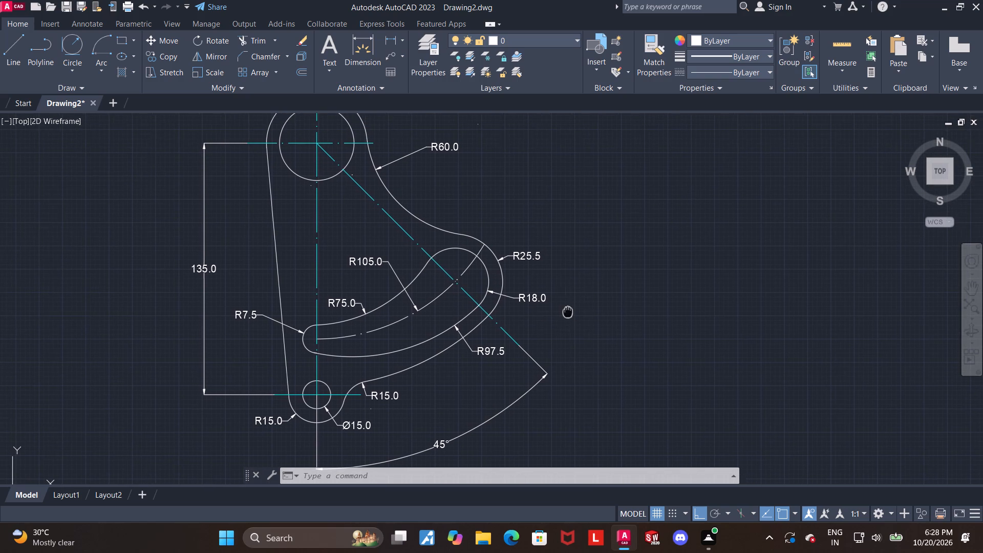
left_click(441, 297)
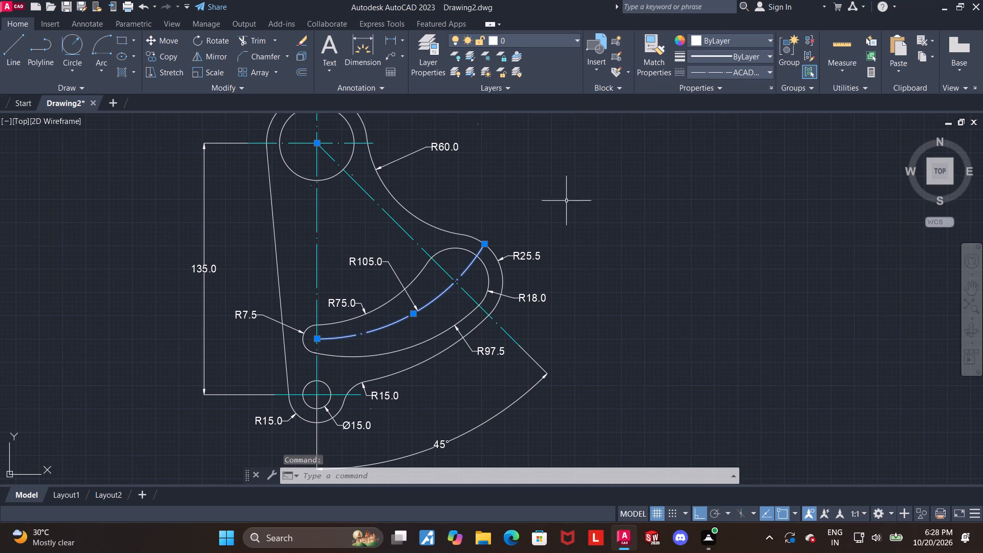
left_click(722, 43)
left_click(730, 161)
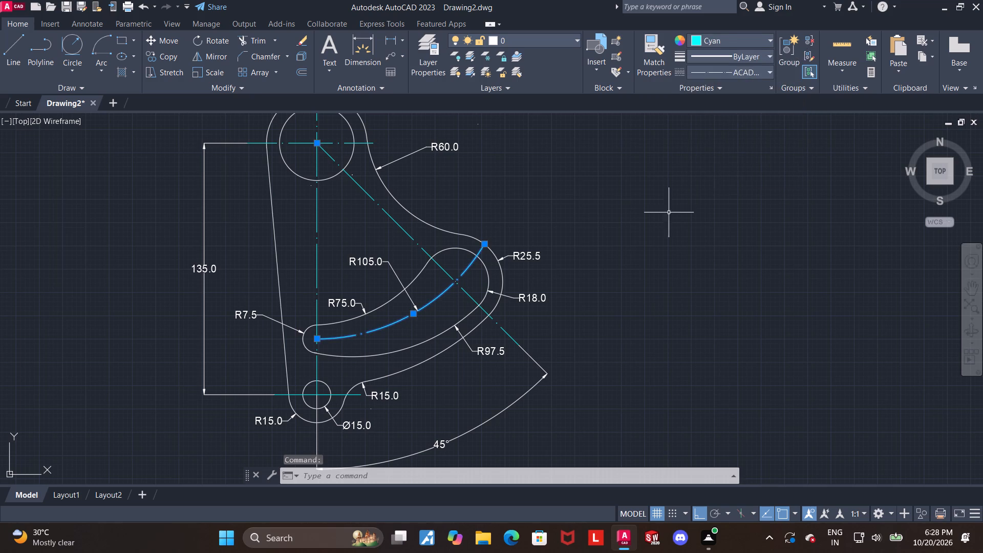
key("Escape")
Examine the whole part drawing, checking its outline, centre lines and dimension placement.
middle_click(575, 242)
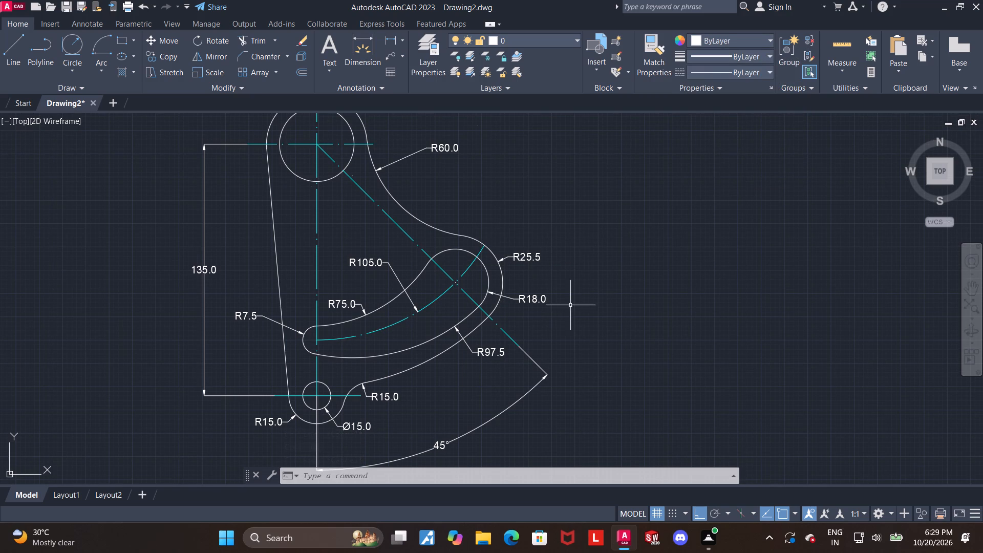
middle_click(599, 314)
scroll(593, 309, "down", 1)
middle_click_drag(590, 323, 601, 327)
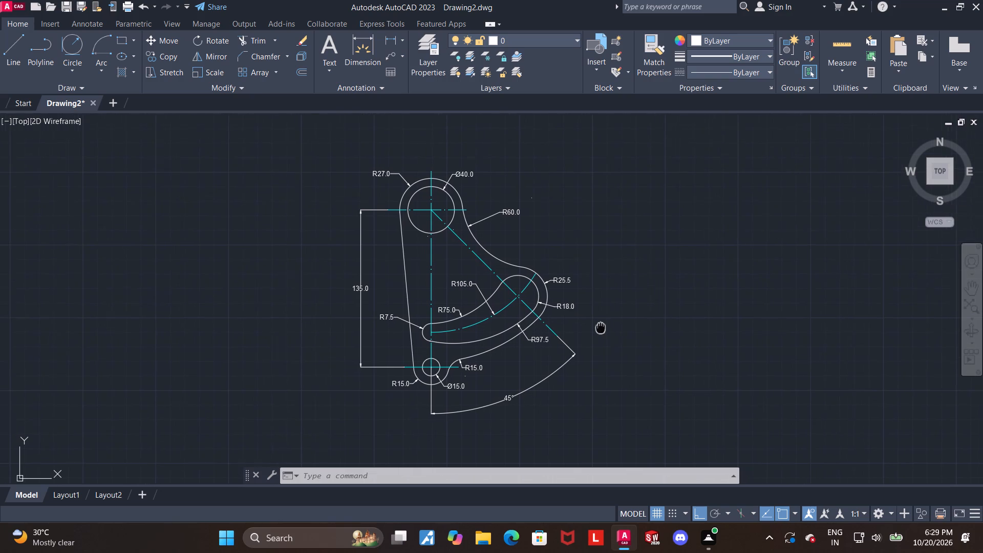
middle_click_drag(601, 327, 633, 326)
scroll(633, 325, "up", 1)
scroll(634, 318, "down", 1)
middle_click_drag(636, 316, 649, 315)
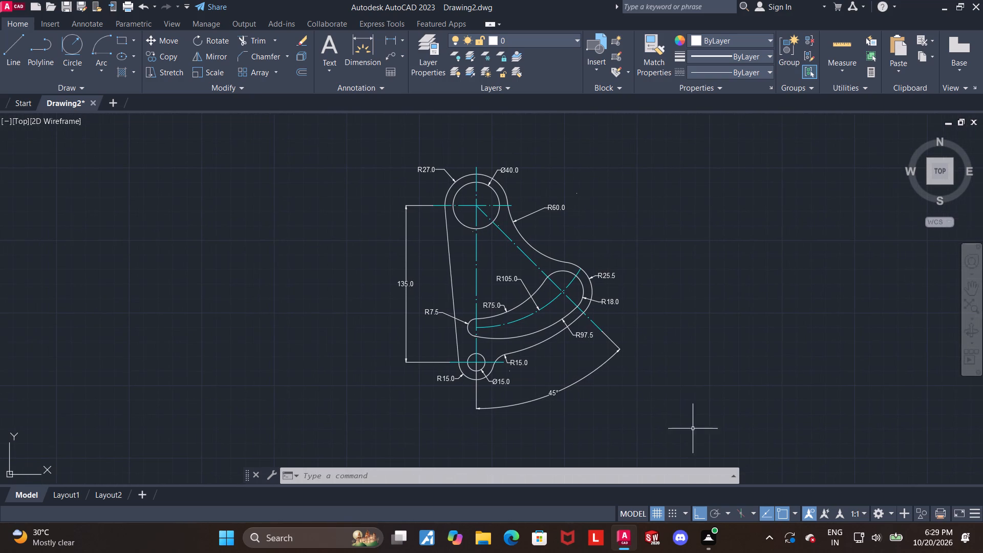
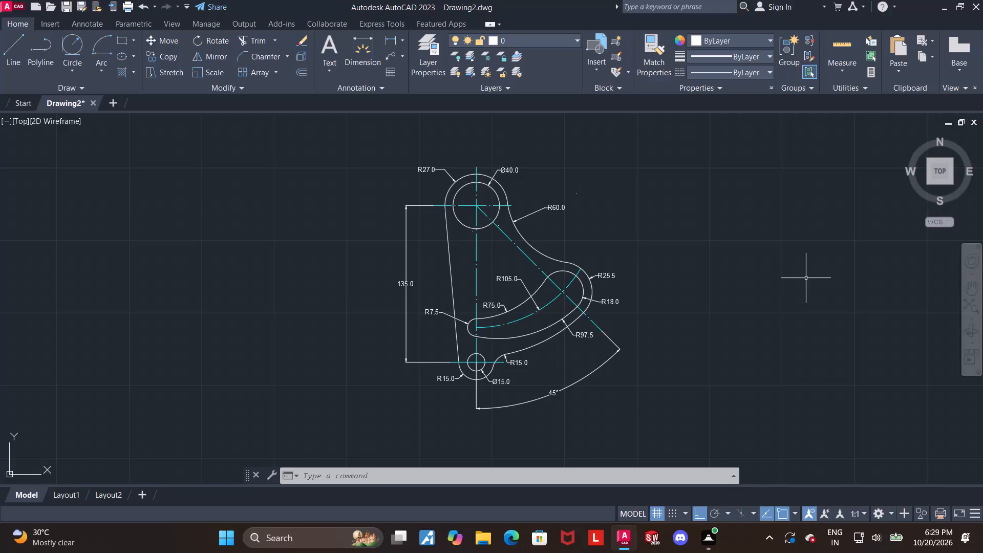
Turn off log file recording with the LOGFILEOFF command.
type("logfil;e")
key("BackSpace")
key("BackSpace")
key("e")
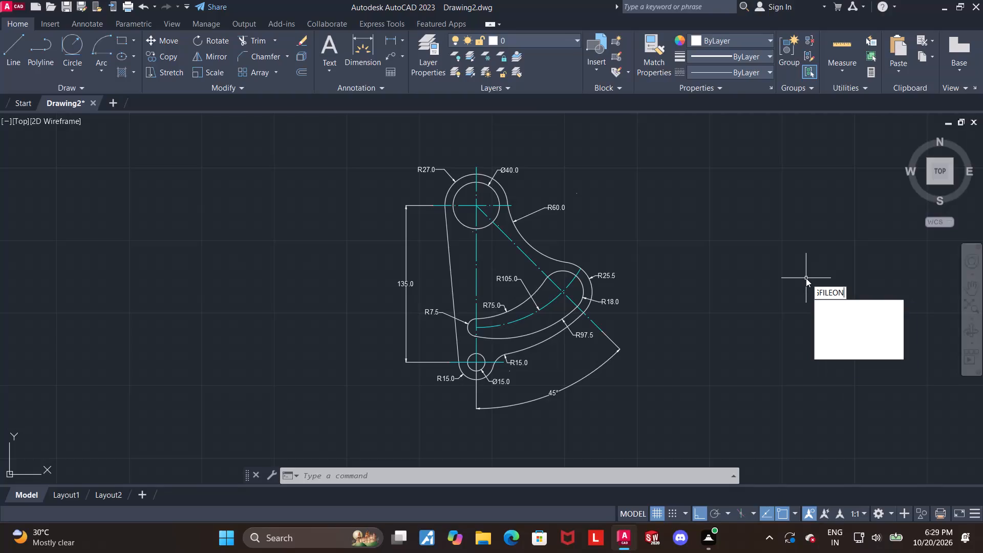
left_click(847, 315)
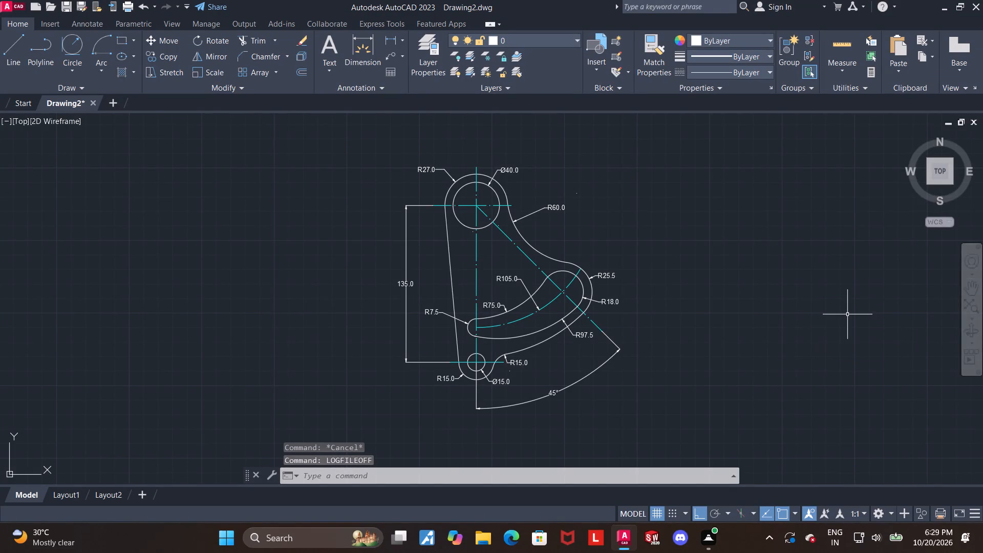
Save the drawing in the Downloads folder under the name curved cam link.
key("ctrl+s")
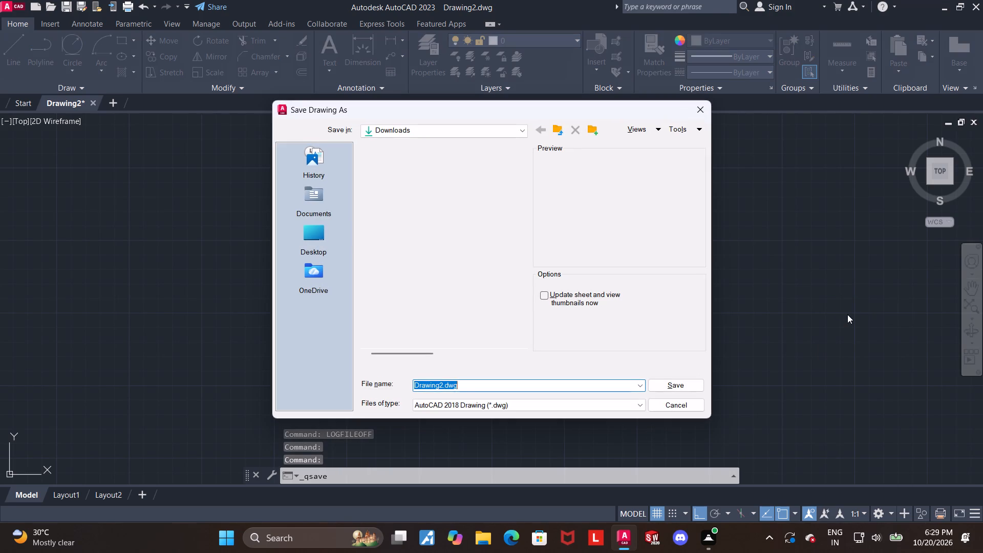
type("cur")
type("ved cam link")
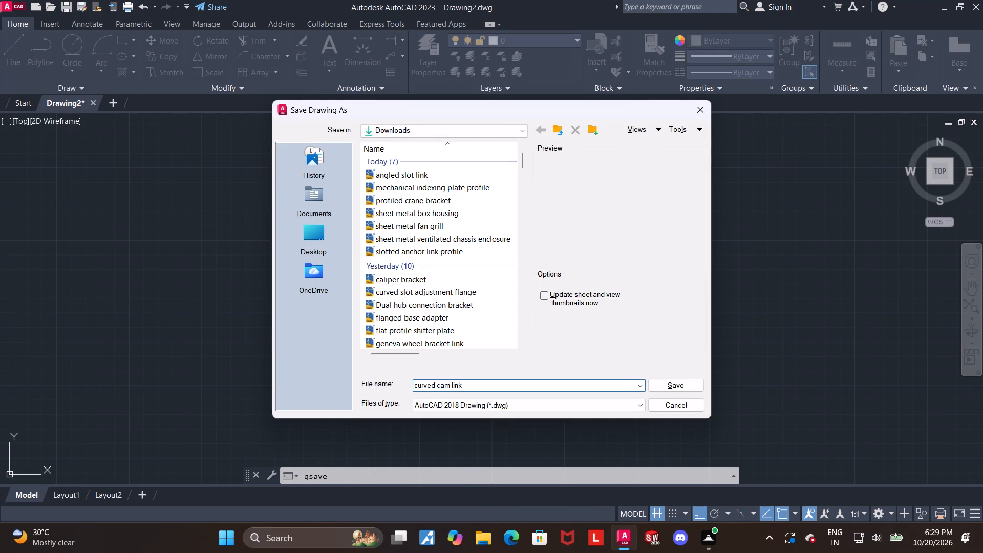
key("Return")
Set up a plot using the DWG To PDF.pc3 plotter and ISO A4 (297.00 x 210.00 MM) paper.
type("plot")
key("Return")
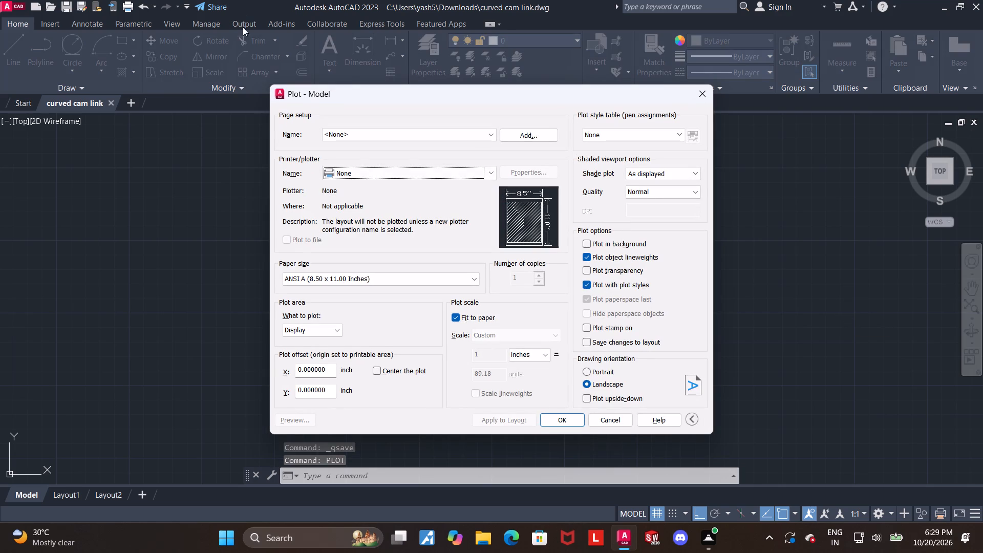
left_click(402, 169)
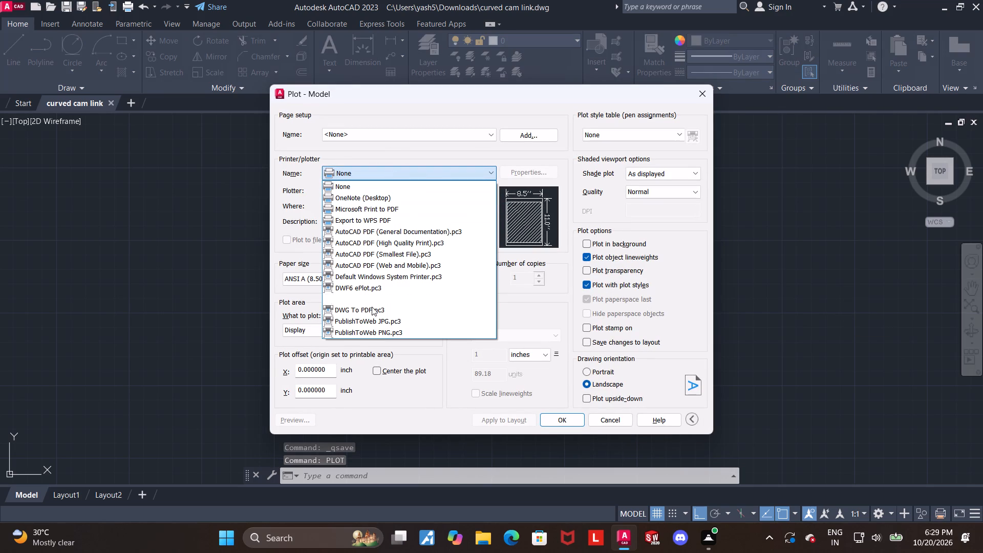
left_click(374, 313)
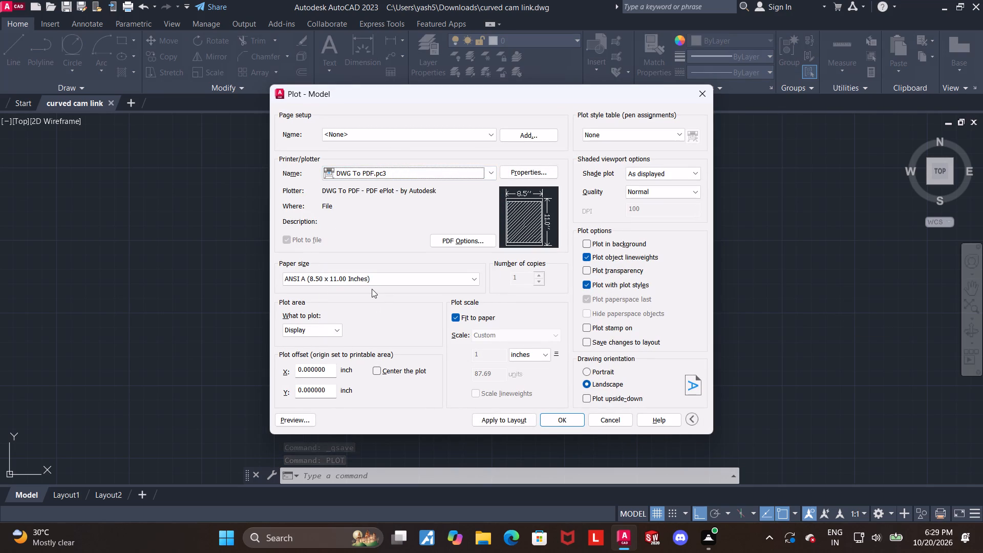
left_click(372, 283)
scroll(358, 411, "down", 7)
scroll(345, 468, "down", 7)
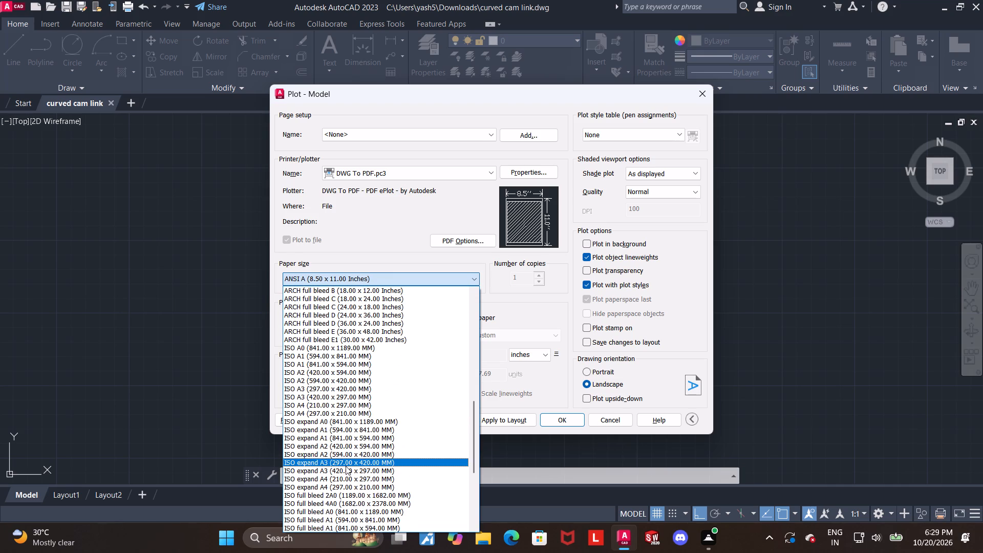
left_click(334, 414)
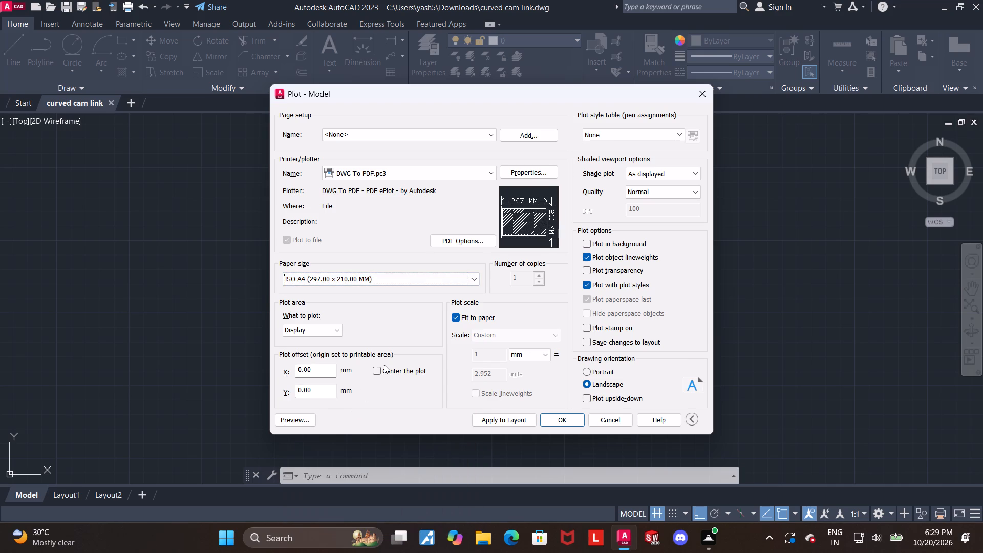
Centre the plot and define a window plot area enclosing the whole part with all its dimensions.
left_click(373, 369)
left_click(330, 333)
left_click(308, 367)
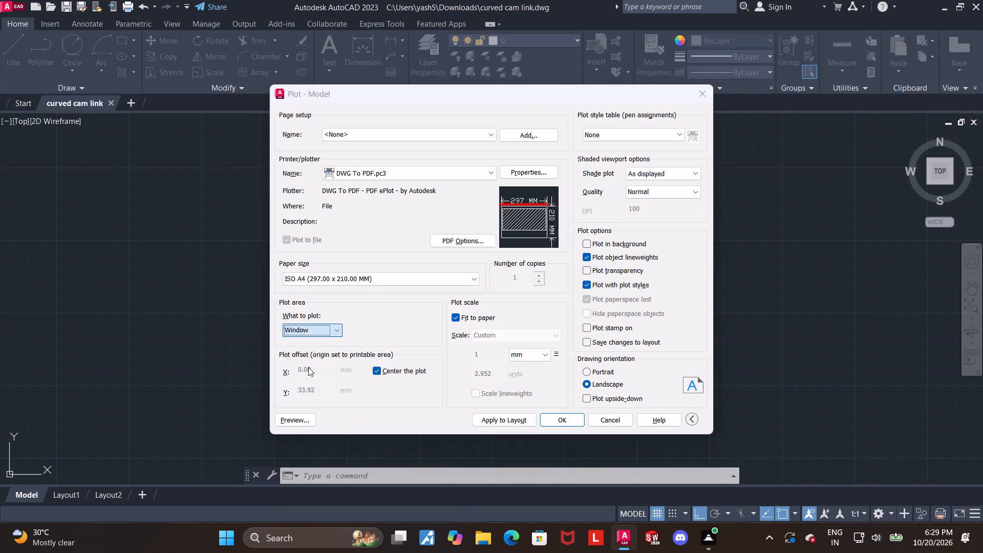
left_click(347, 140)
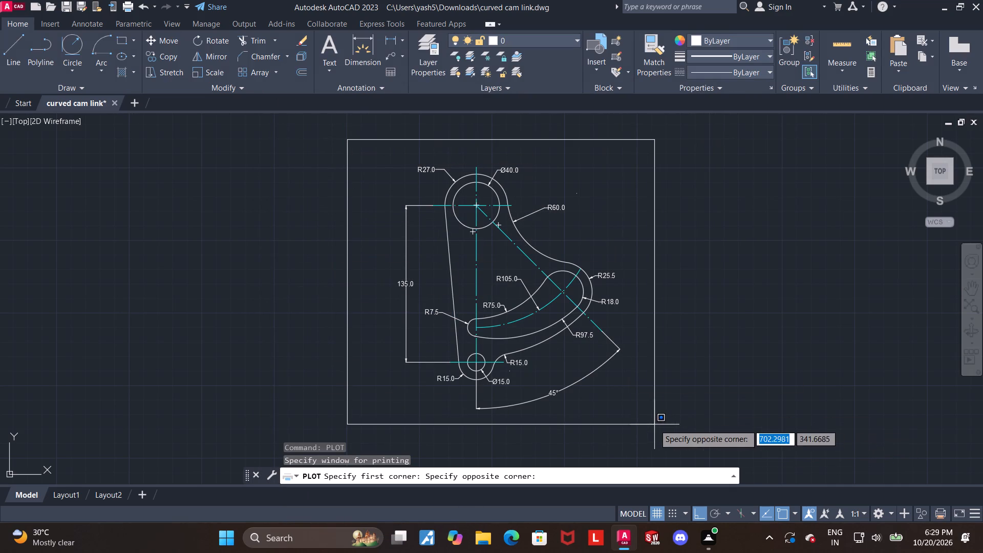
left_click(655, 423)
Plot the drawing to a PDF named curved cam link-Model.pdf in the Downloads folder.
left_click(572, 414)
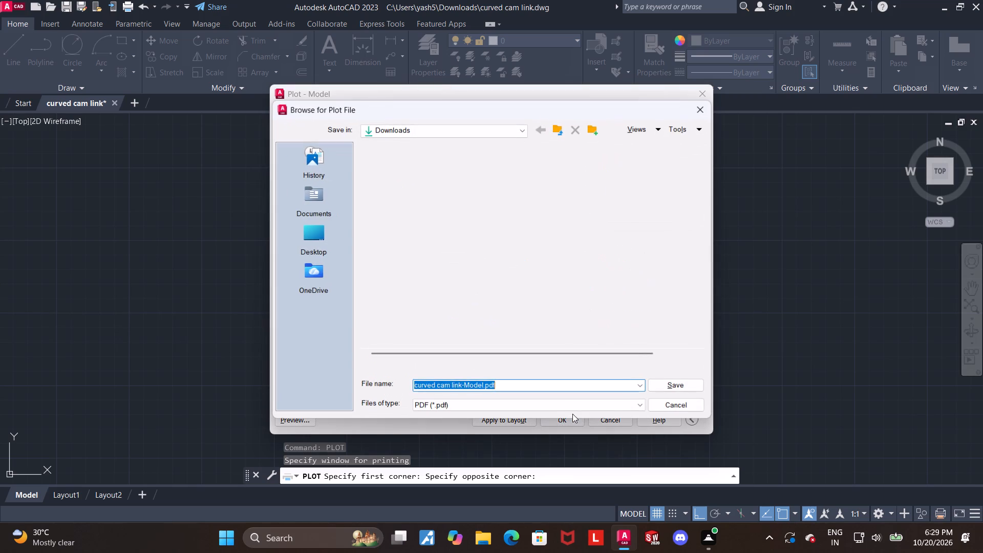
double_click(684, 379)
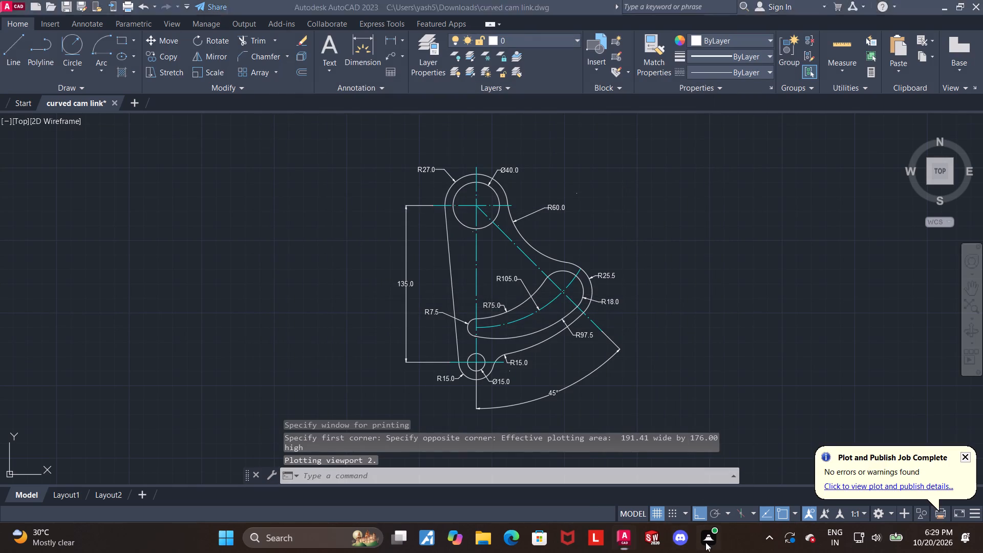
left_click(706, 542)
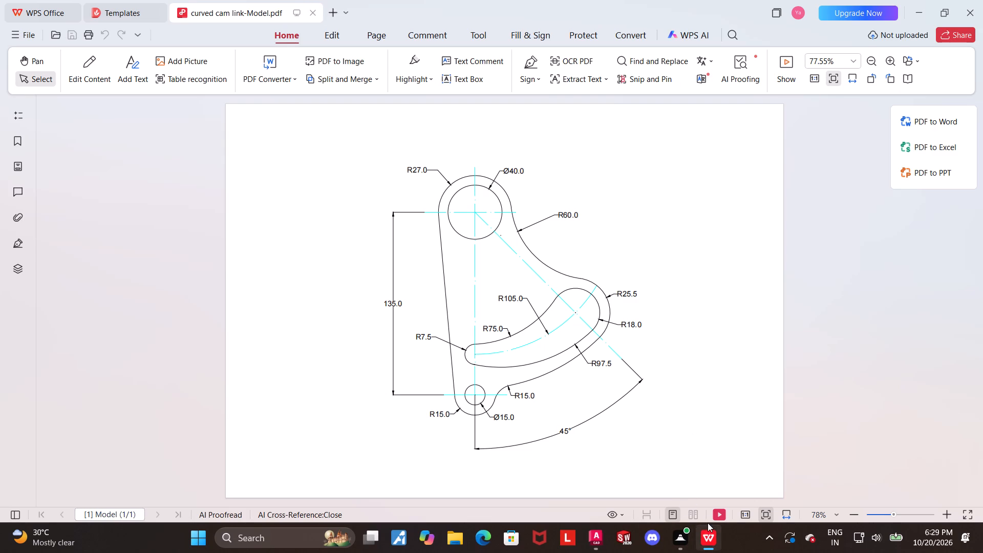